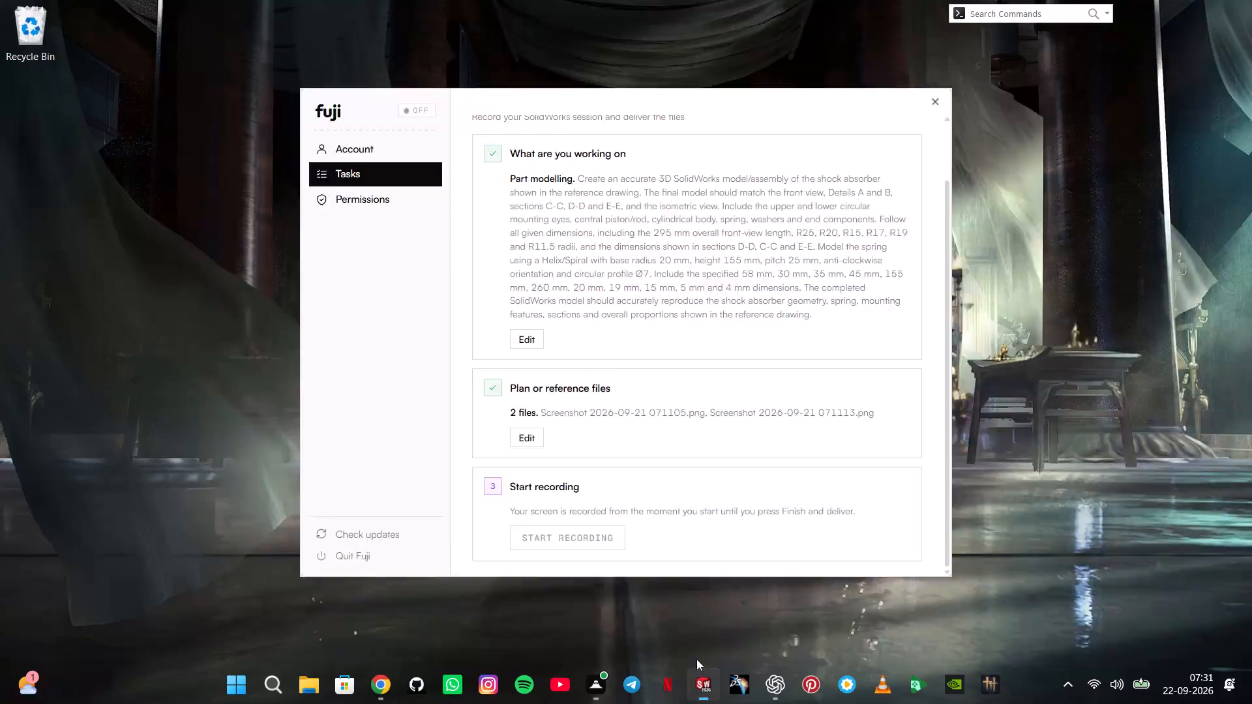
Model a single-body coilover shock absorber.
Create a new part document.
click(125, 0)
click(136, 12)
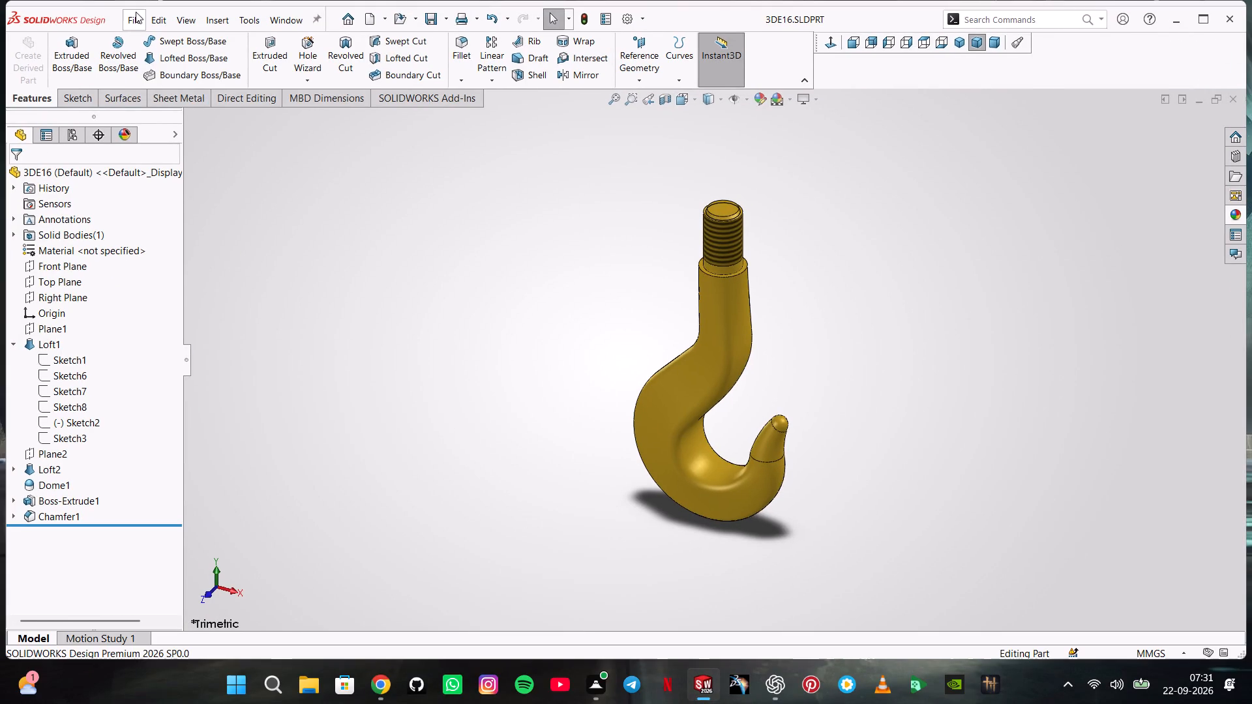
click(157, 41)
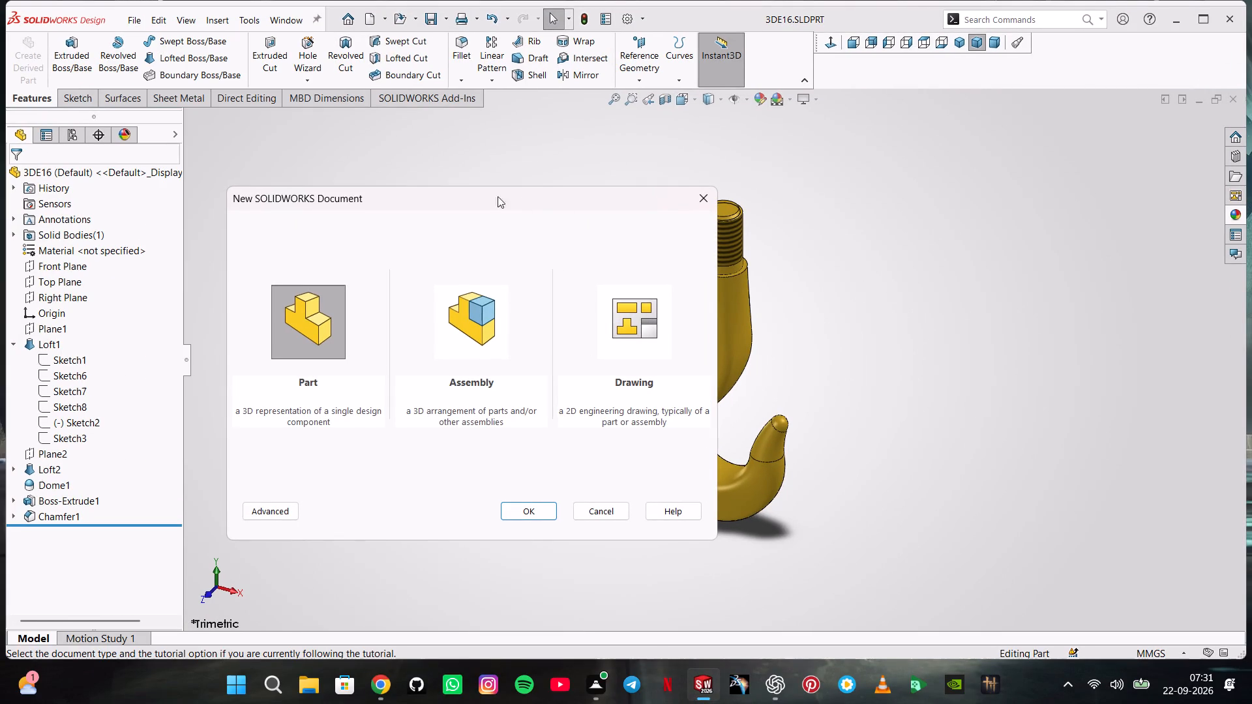
click(537, 514)
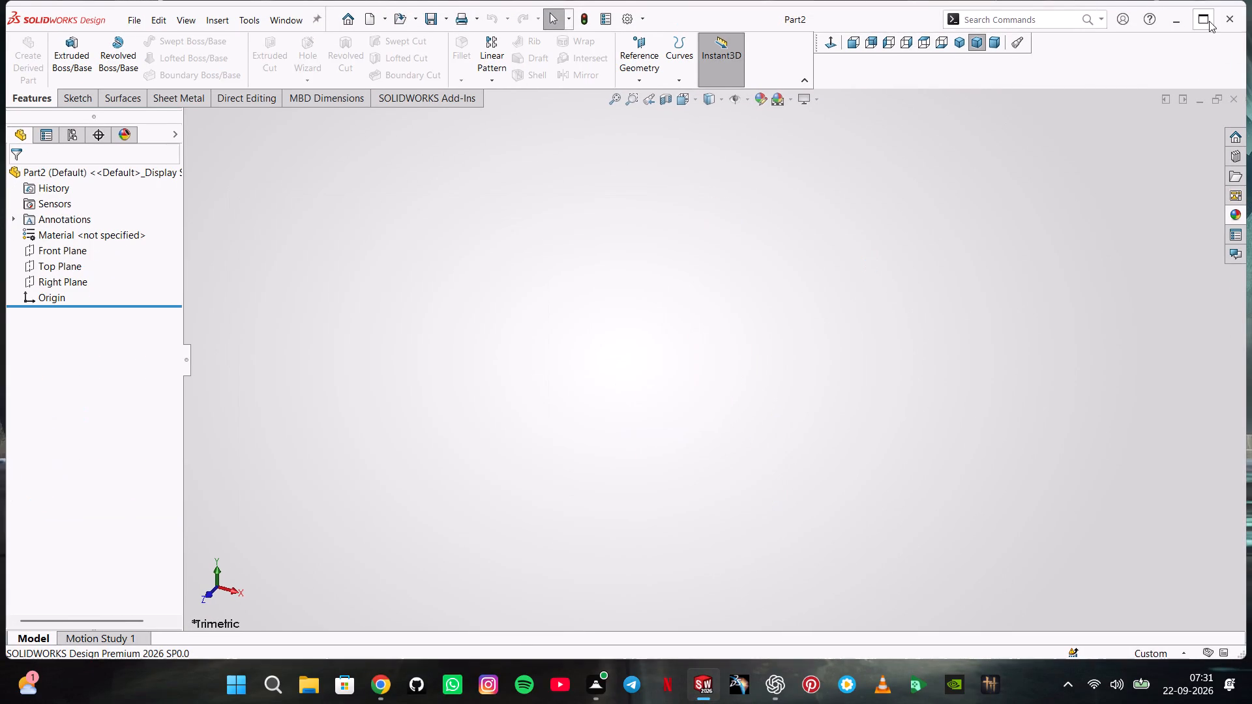
Maximize the window and set the new part's units to MMGS (millimeter, gram, second).
click(1209, 21)
click(1176, 662)
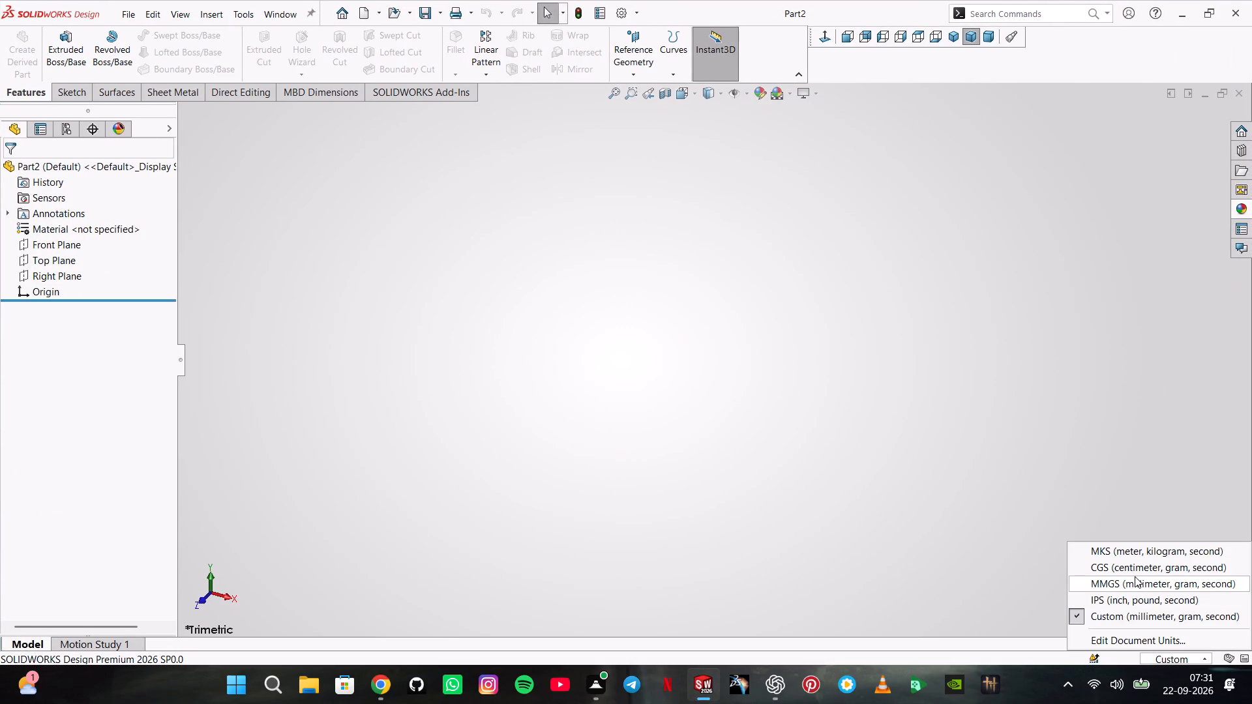
click(1138, 578)
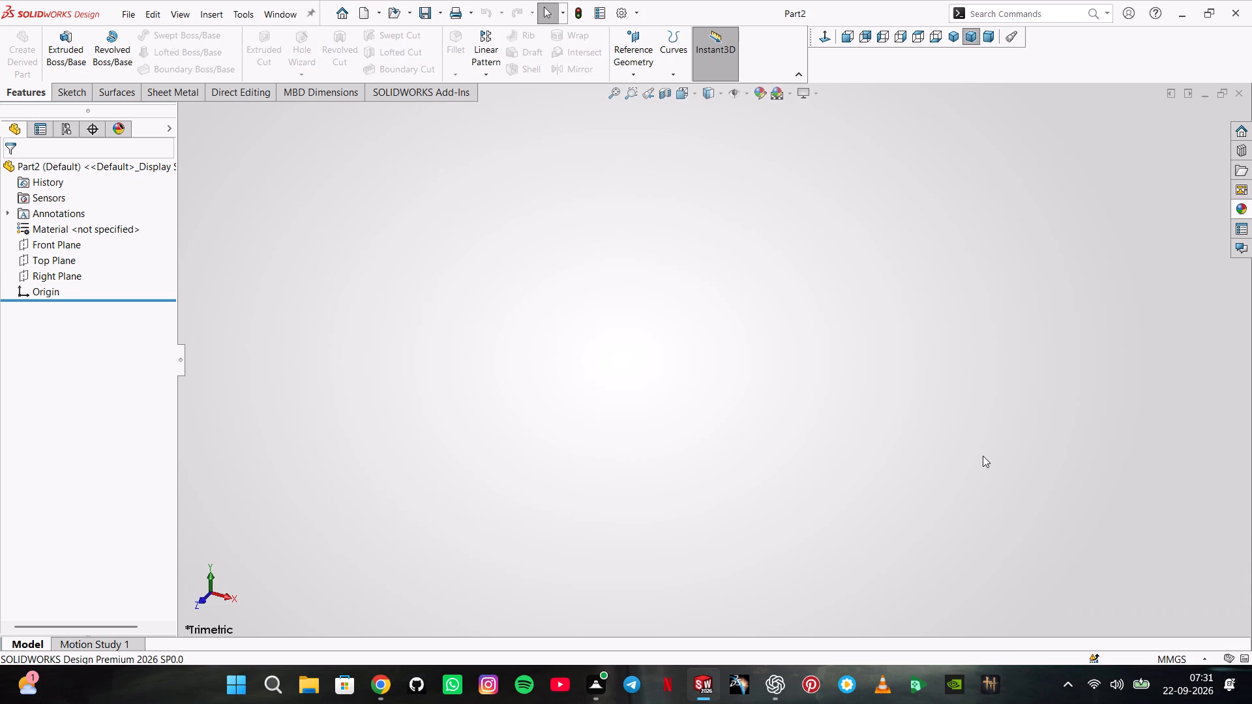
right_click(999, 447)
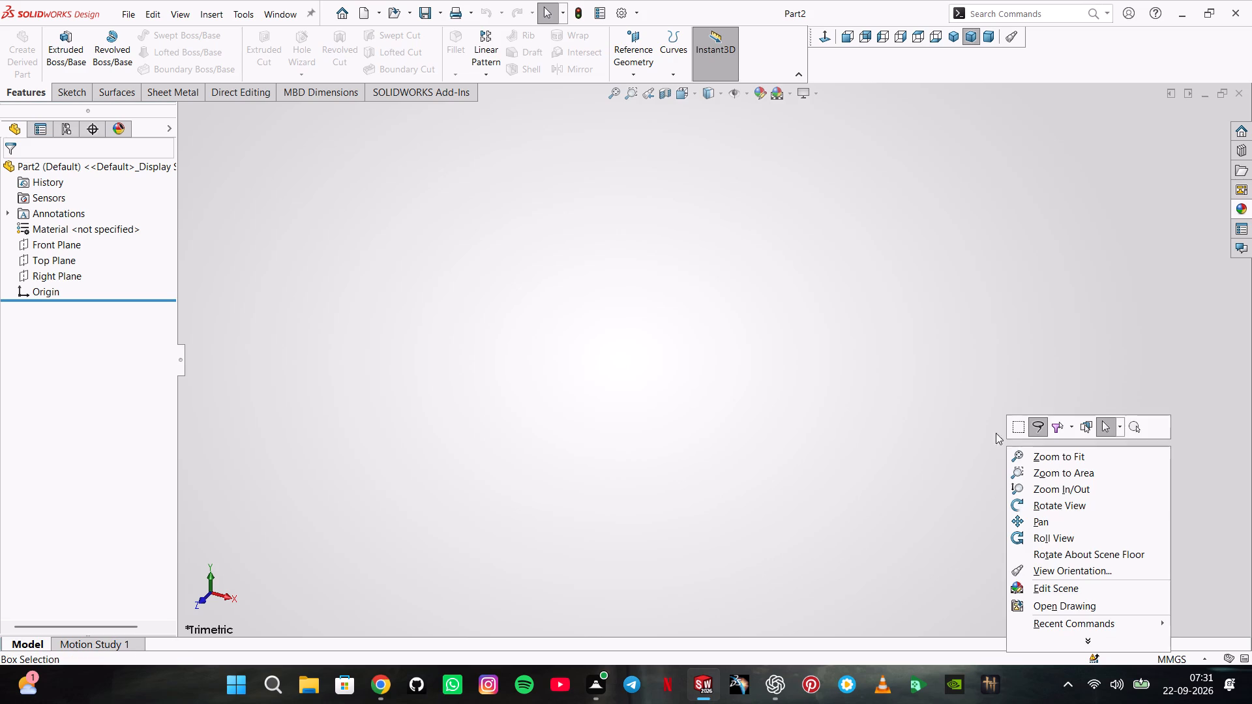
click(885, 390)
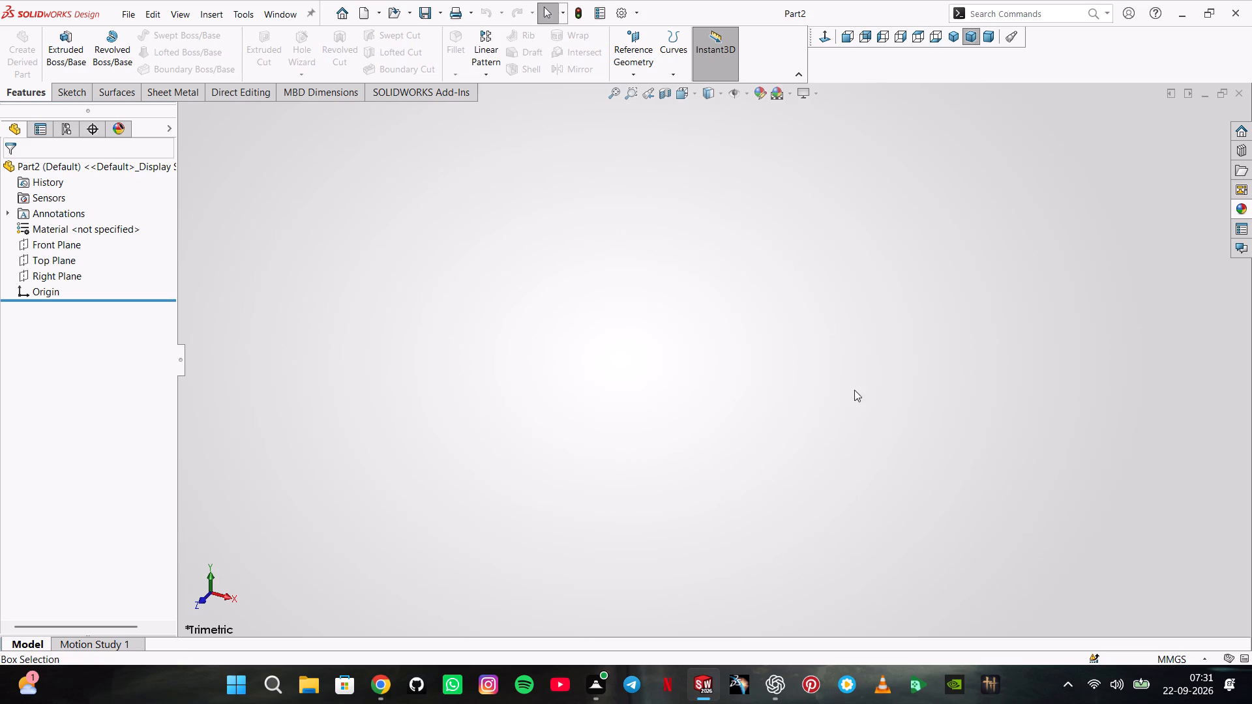
Open a new sketch on the Front Plane.
click(78, 242)
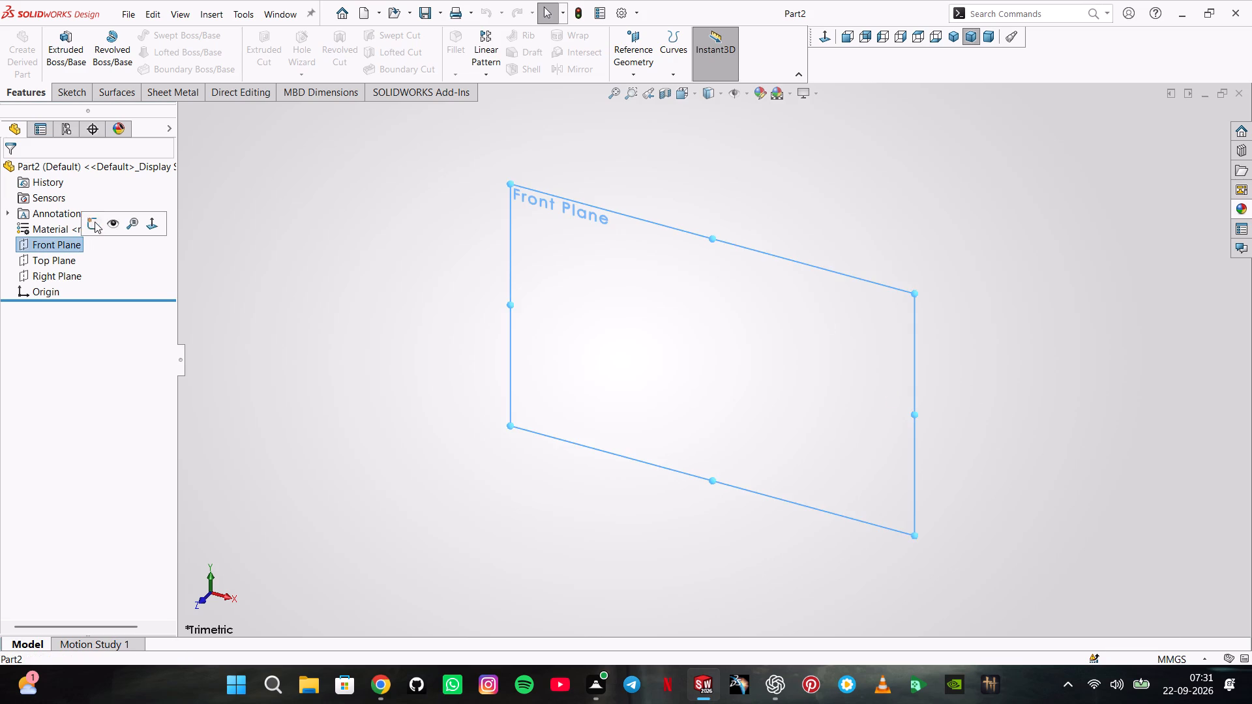
click(95, 221)
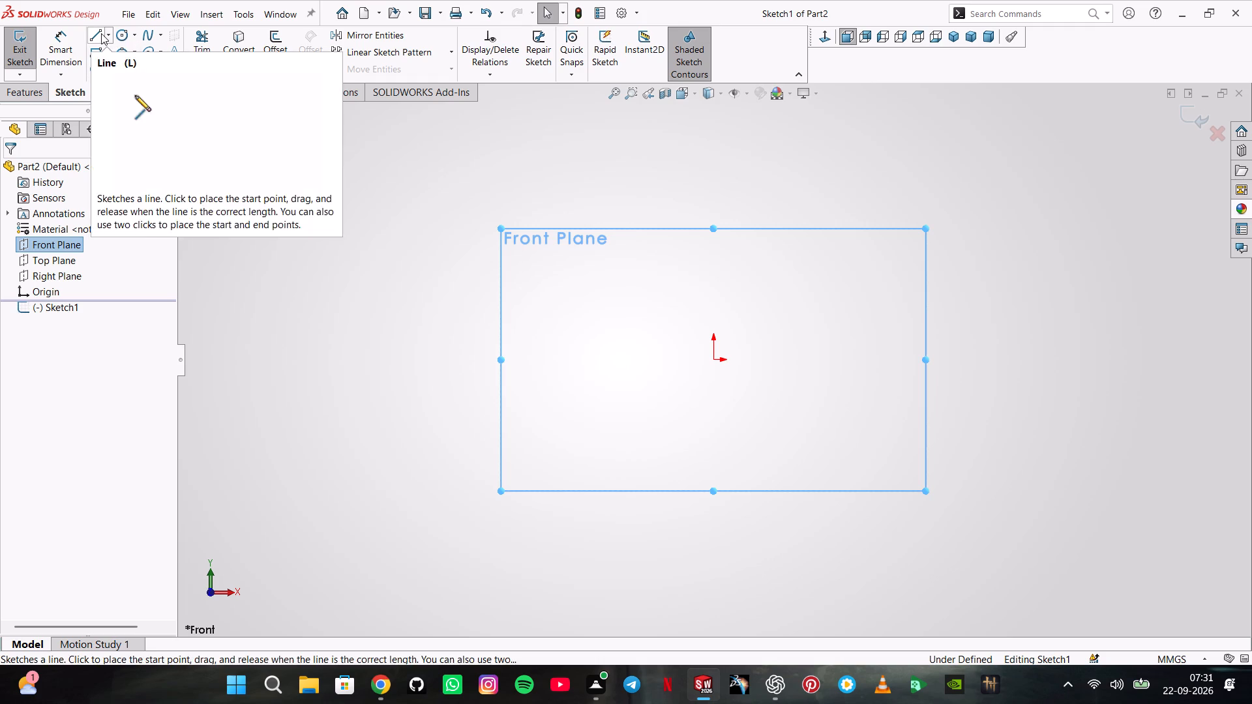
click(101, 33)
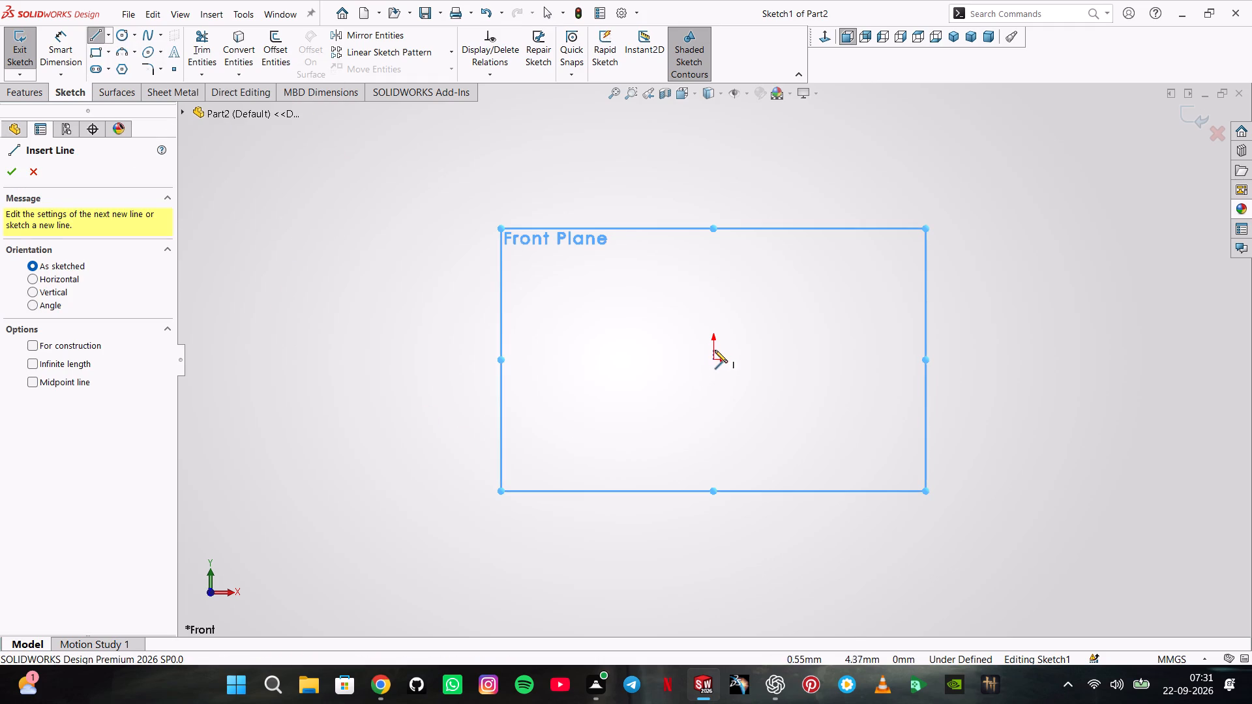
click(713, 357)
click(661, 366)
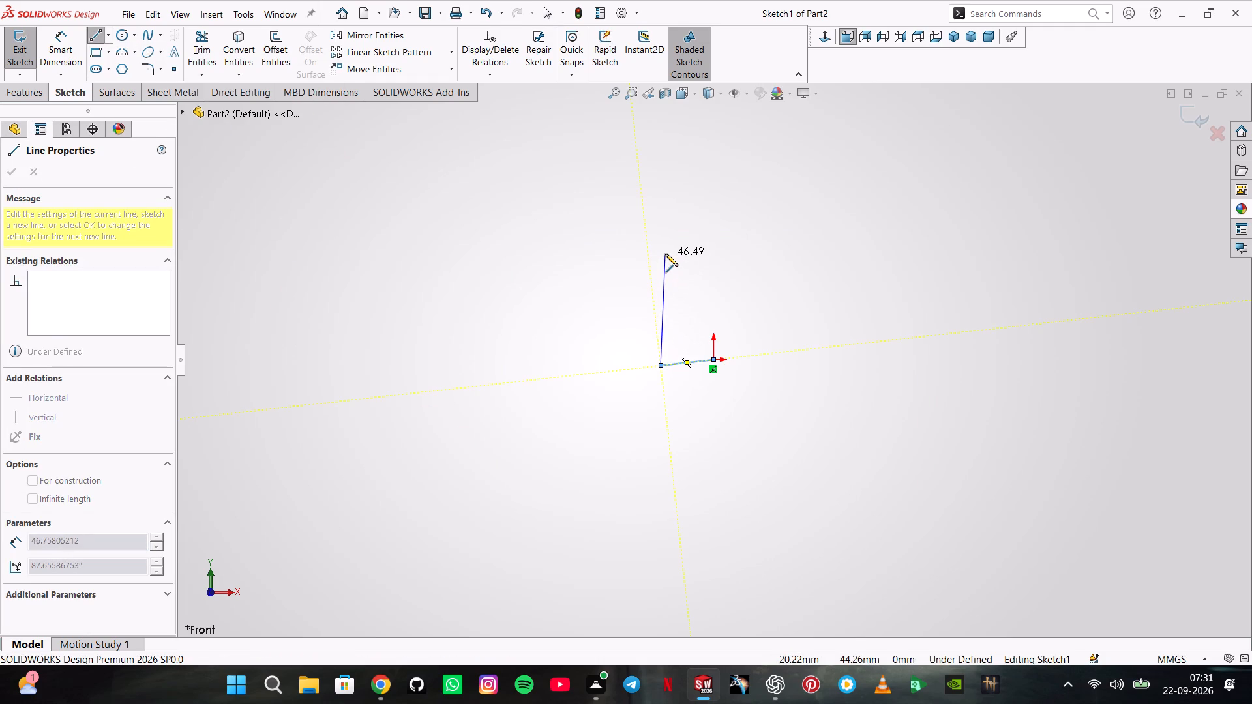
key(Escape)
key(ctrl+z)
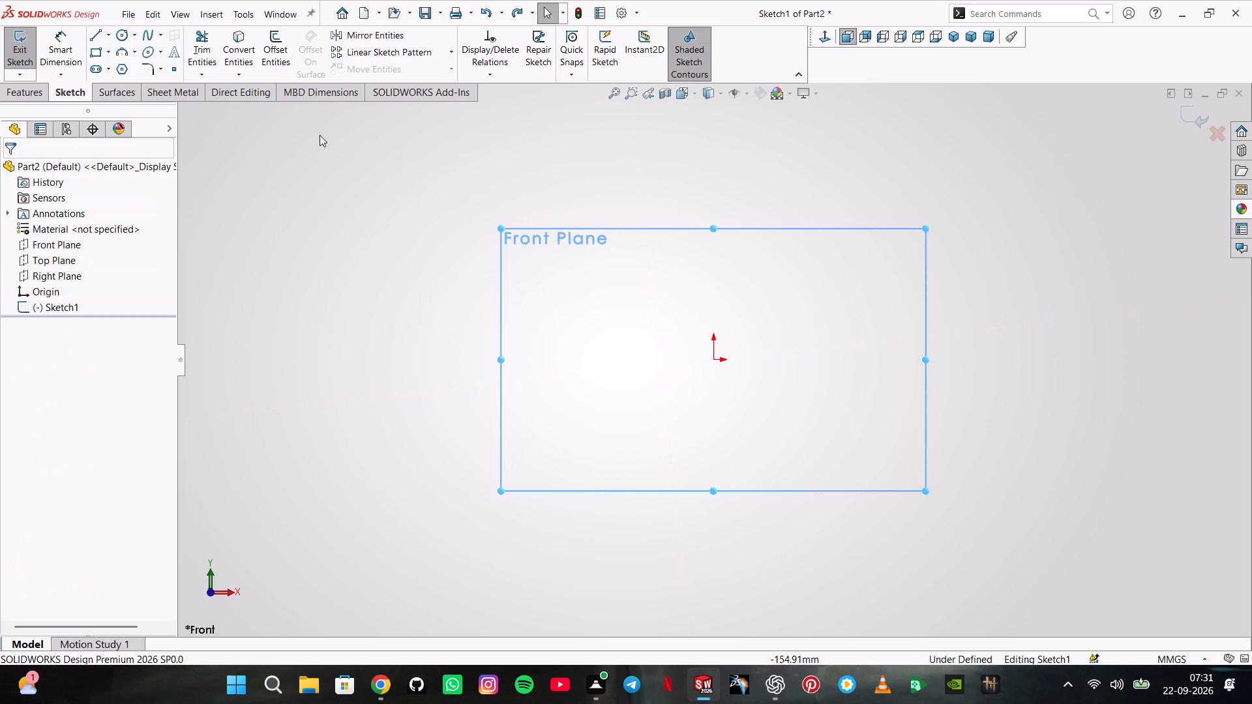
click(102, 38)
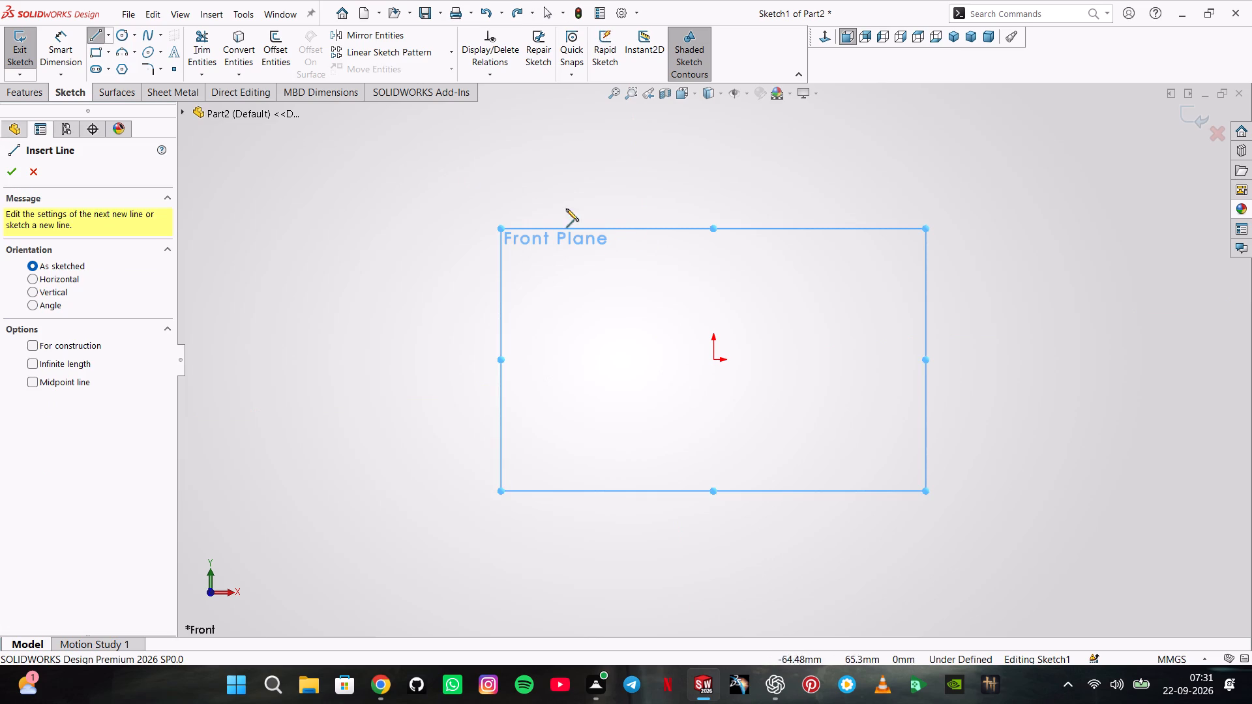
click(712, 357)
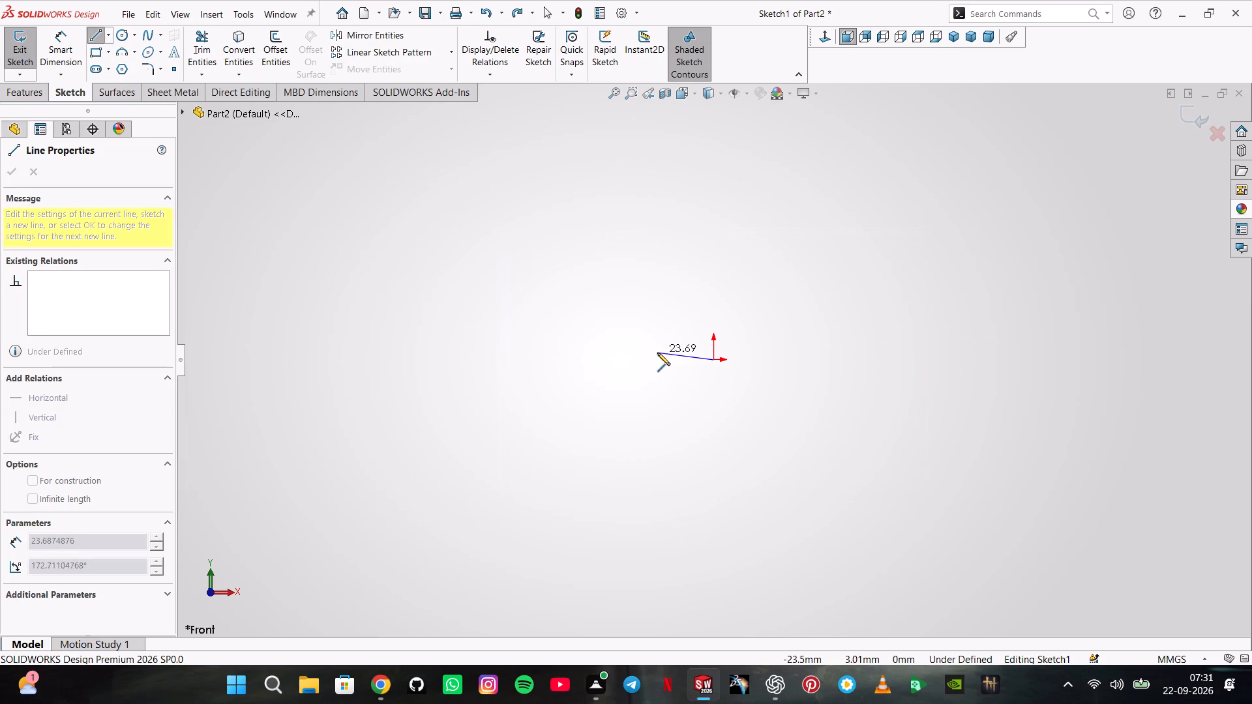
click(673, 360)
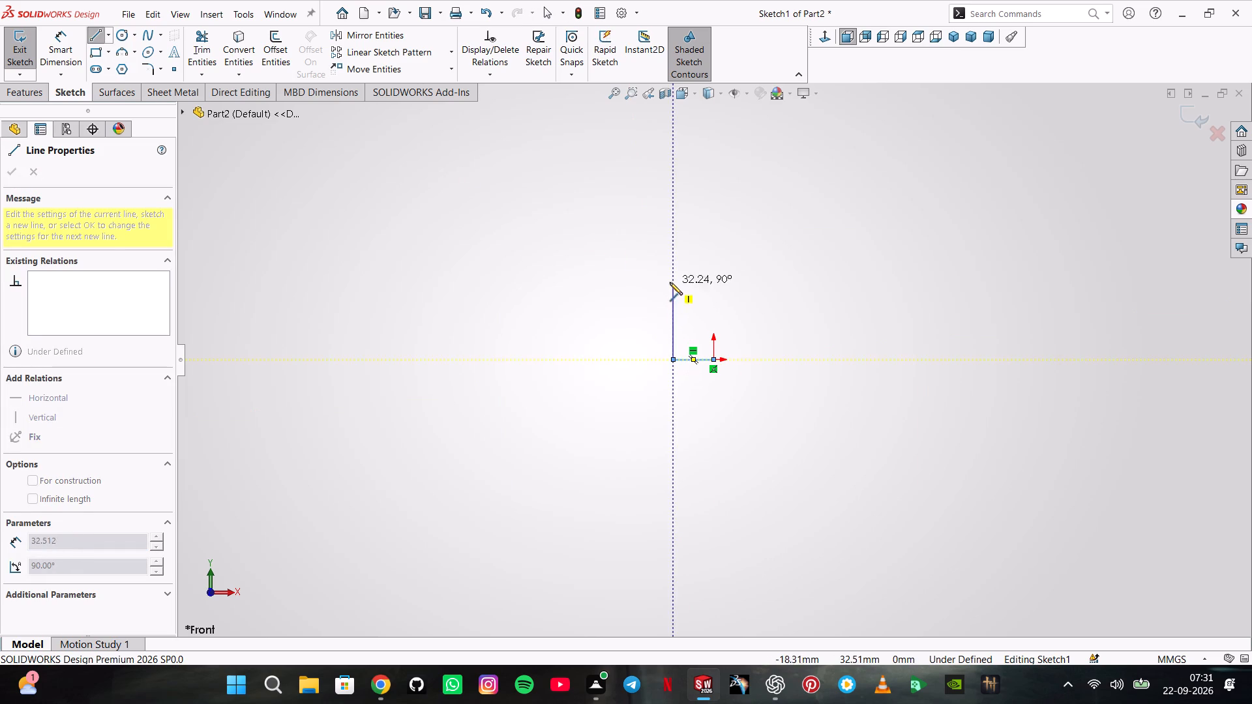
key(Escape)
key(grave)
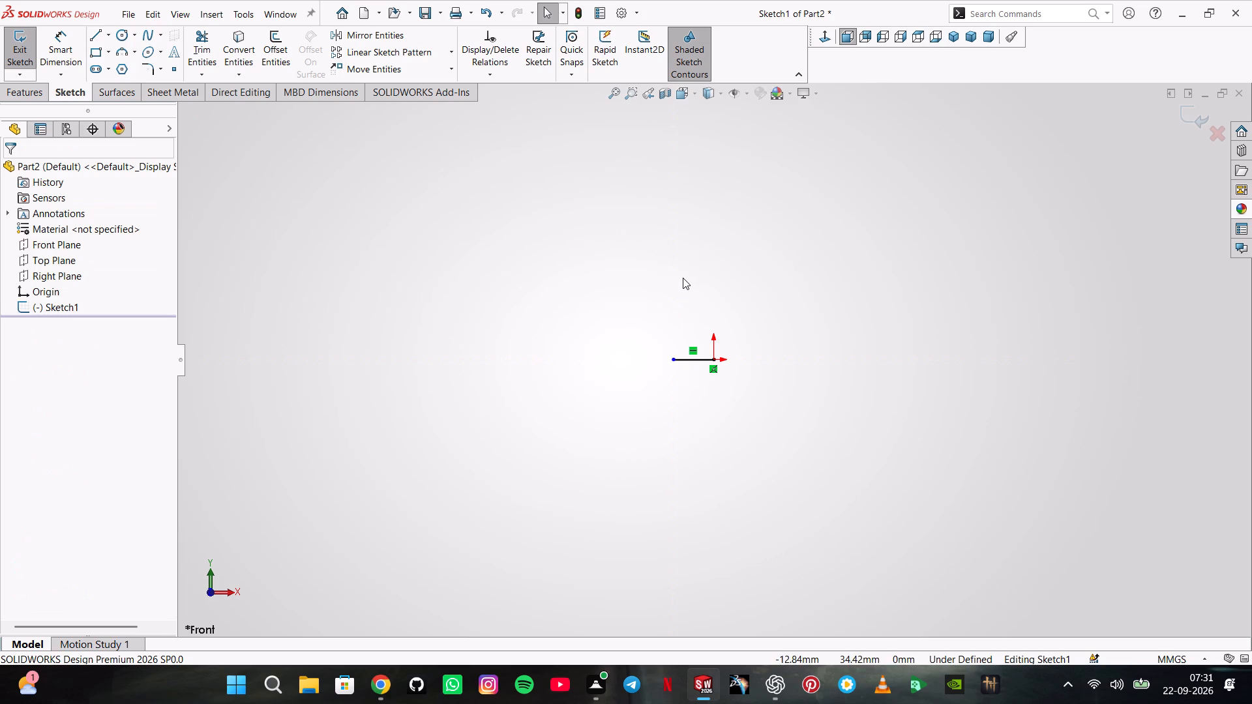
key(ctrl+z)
Sketch the lower stepped outline from the origin: lines about 15 mm left, 31 up, 15 left, 5 up, 8 left, 8 up and 29 right.
click(100, 37)
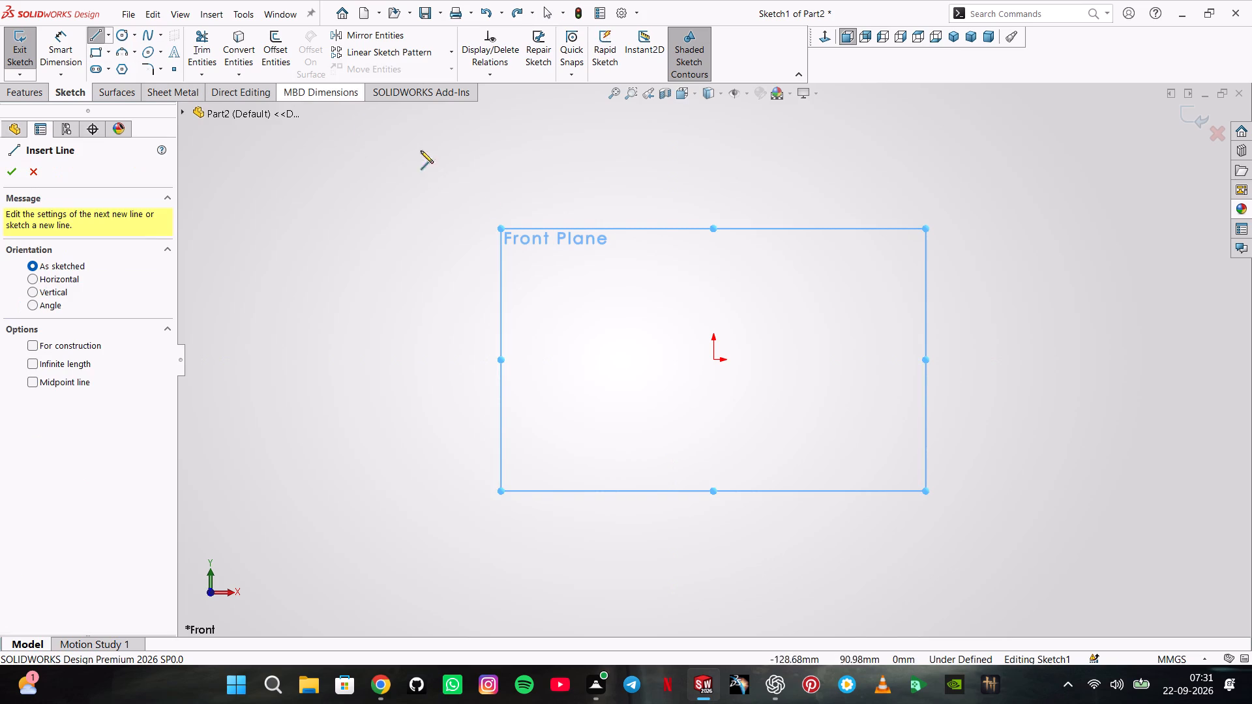
click(716, 362)
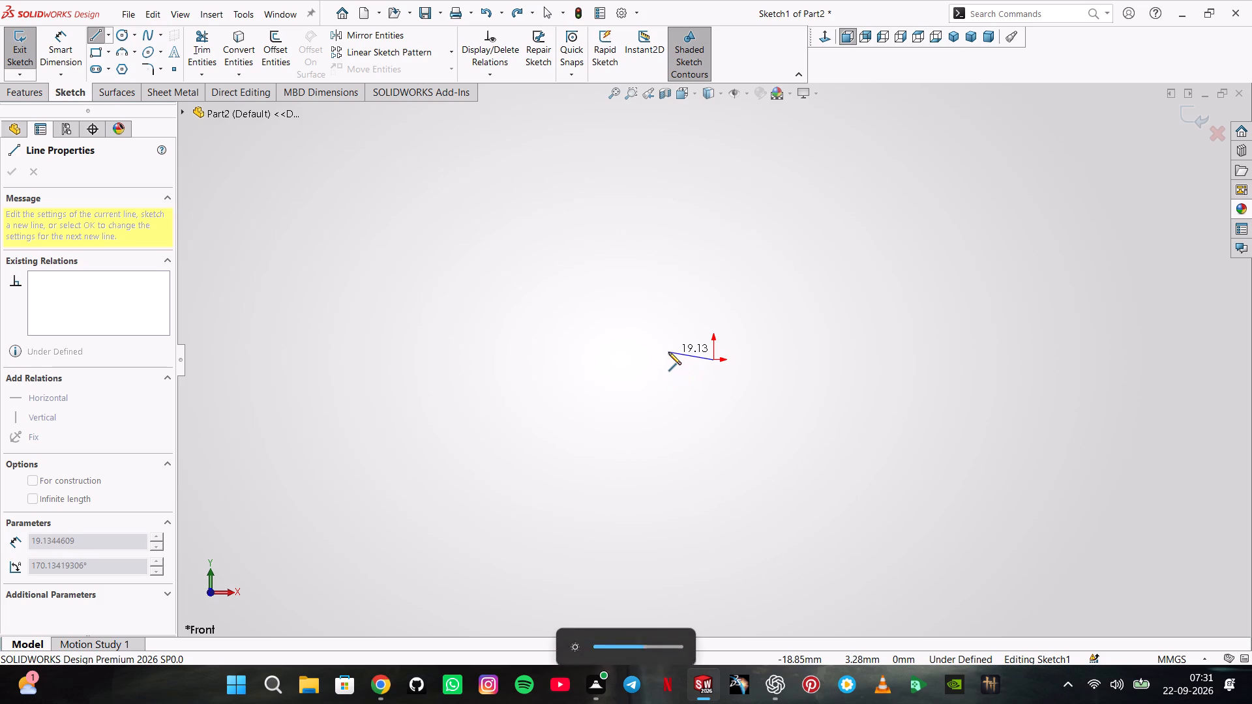
key(F8)
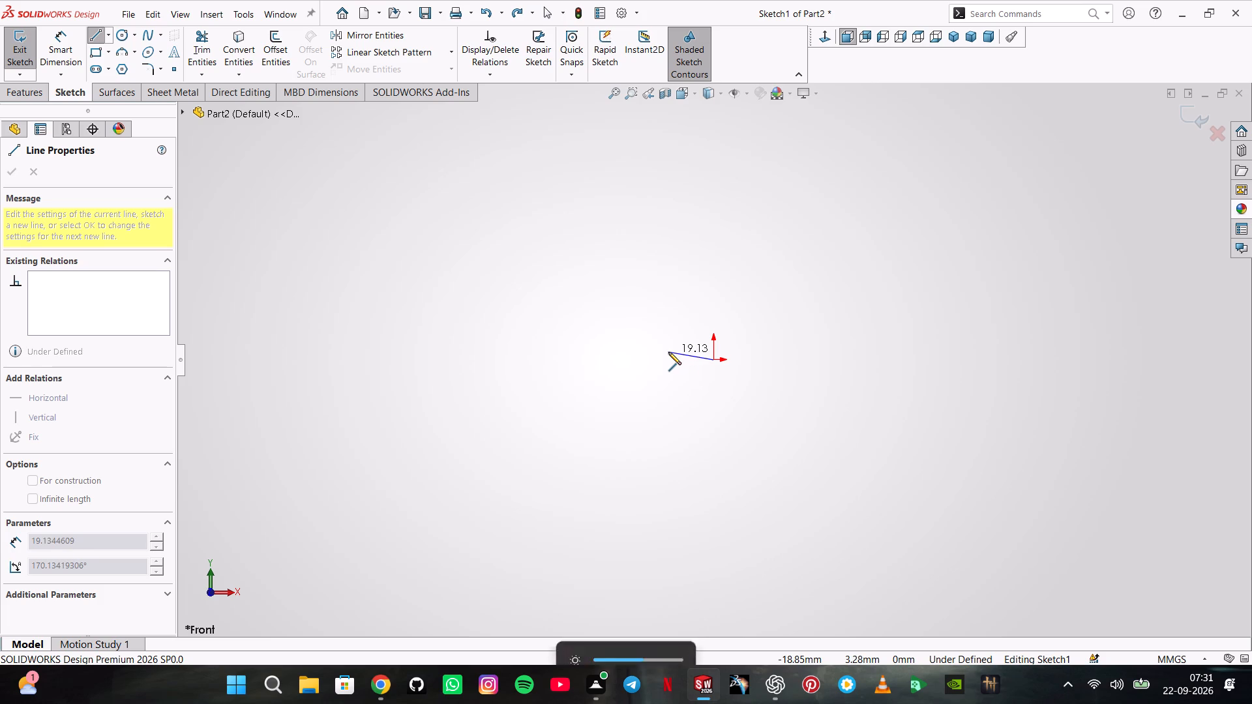
key(F8)
key(F8)
key(F8)
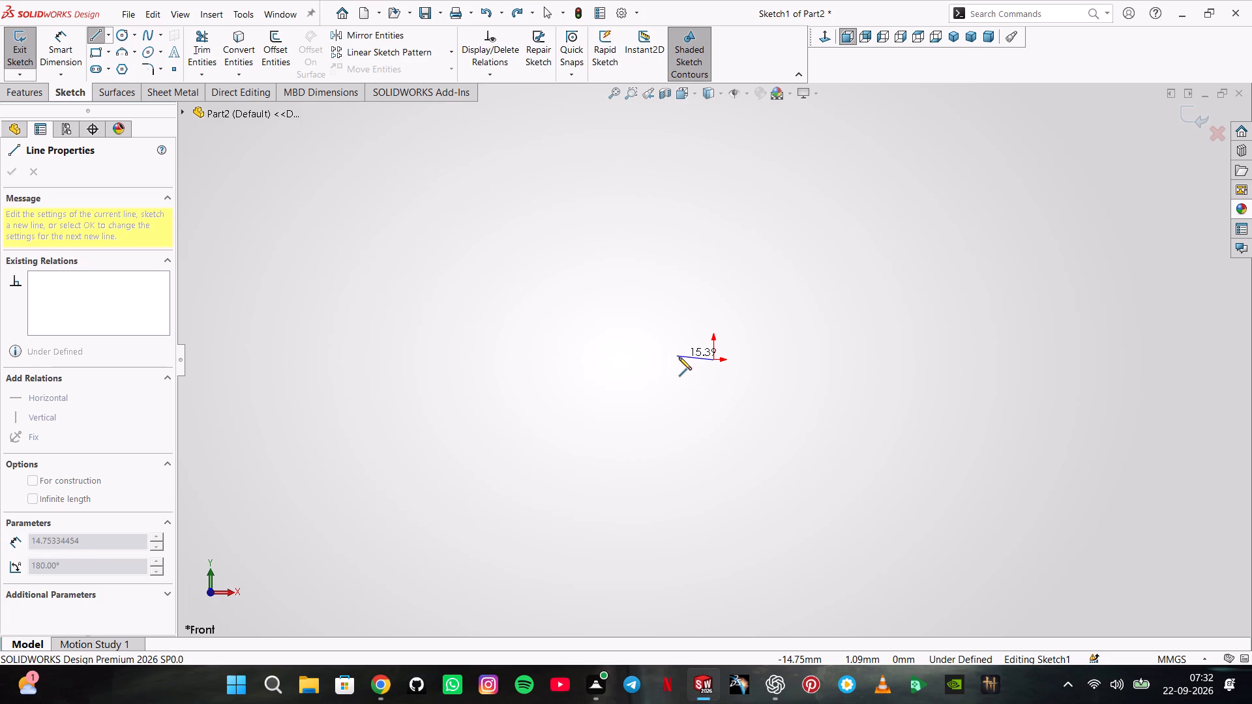
click(679, 357)
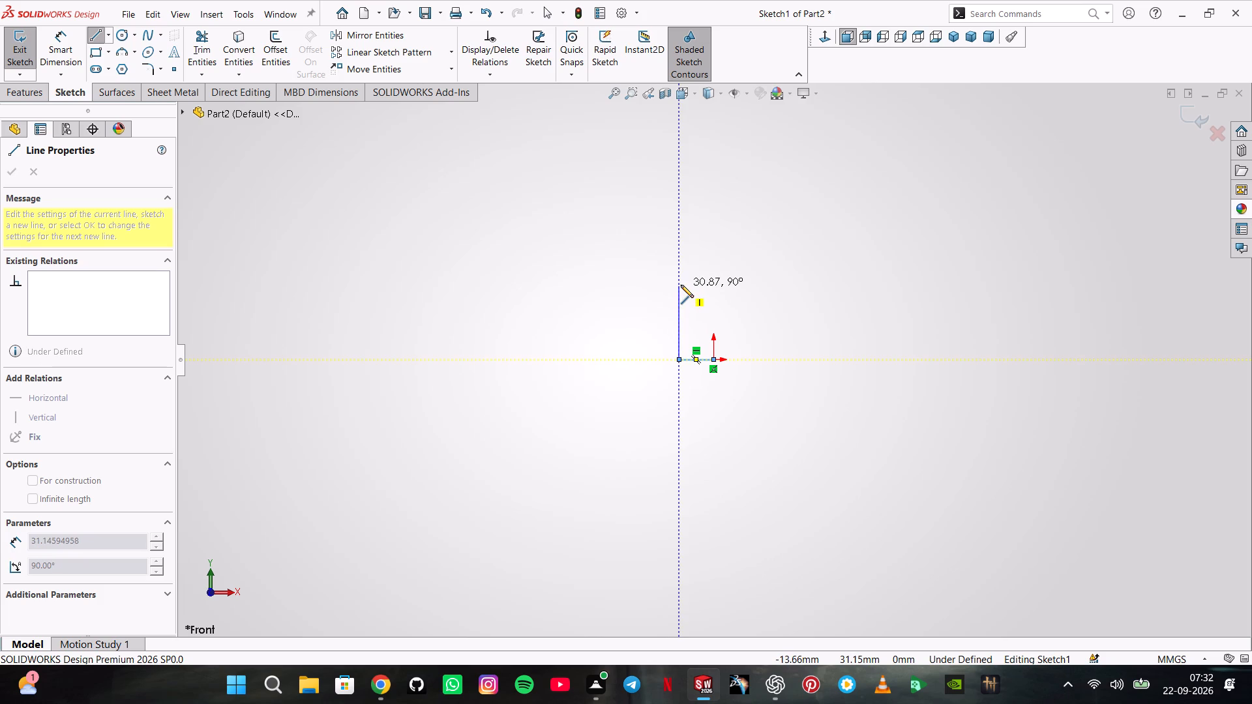
click(681, 285)
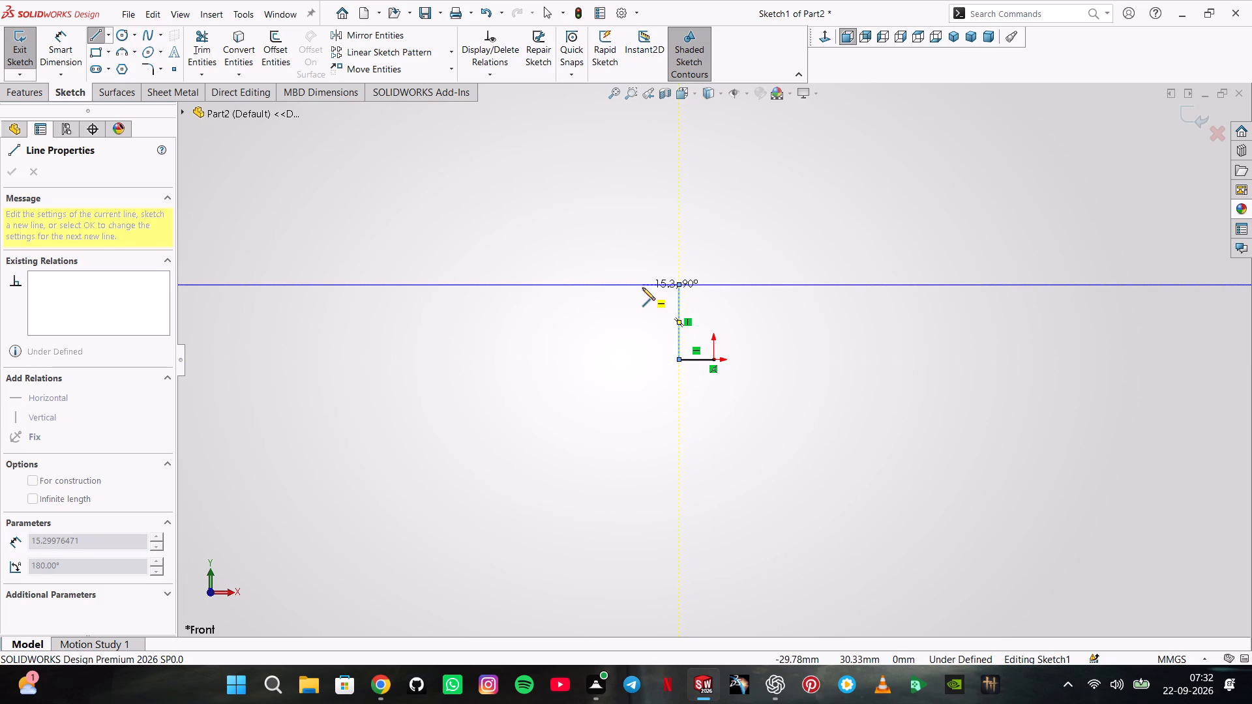
click(642, 287)
click(642, 272)
click(623, 269)
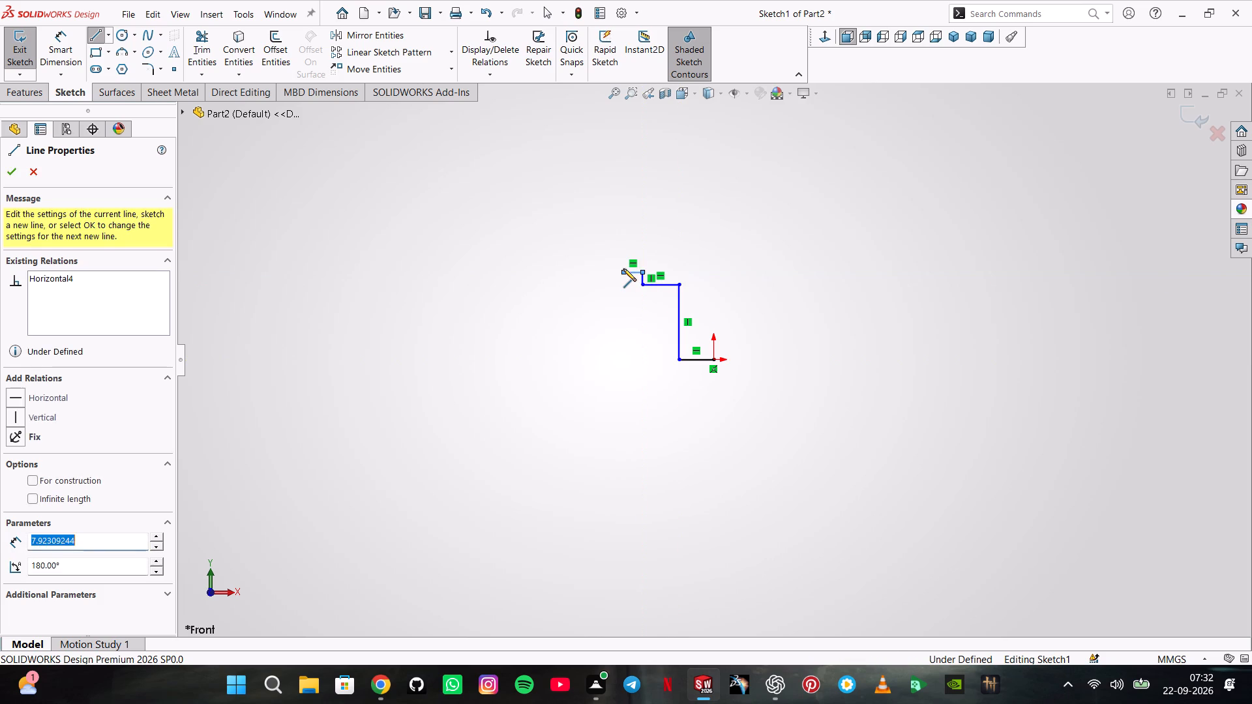
click(622, 252)
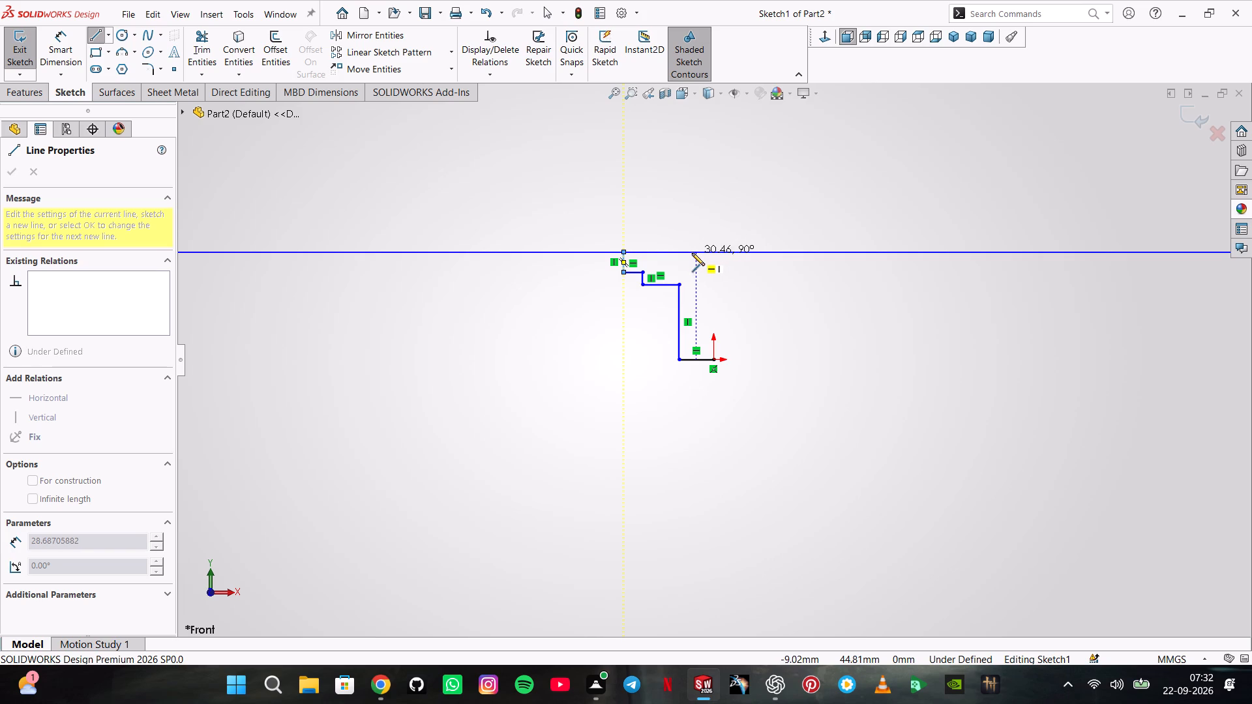
click(692, 253)
Continue the profile with a long vertical line about 160 mm upward from the lower steps.
scroll(700, 181, up, 3)
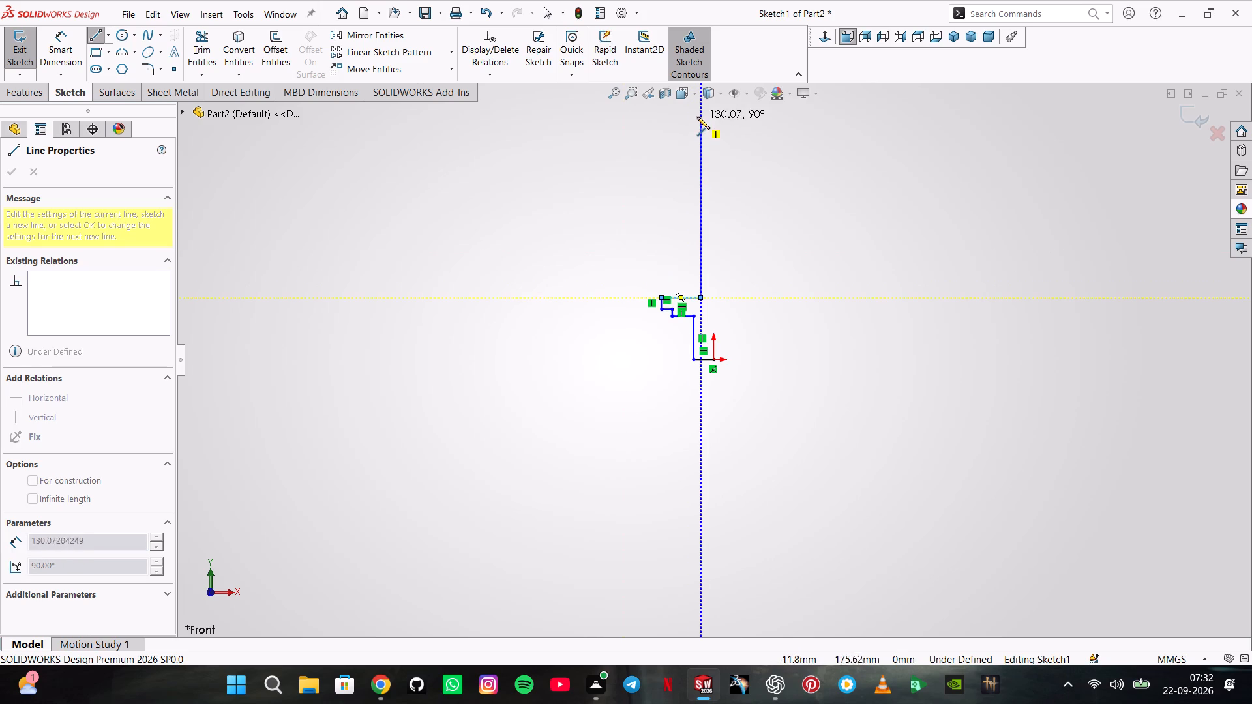
scroll(700, 103, up, 2)
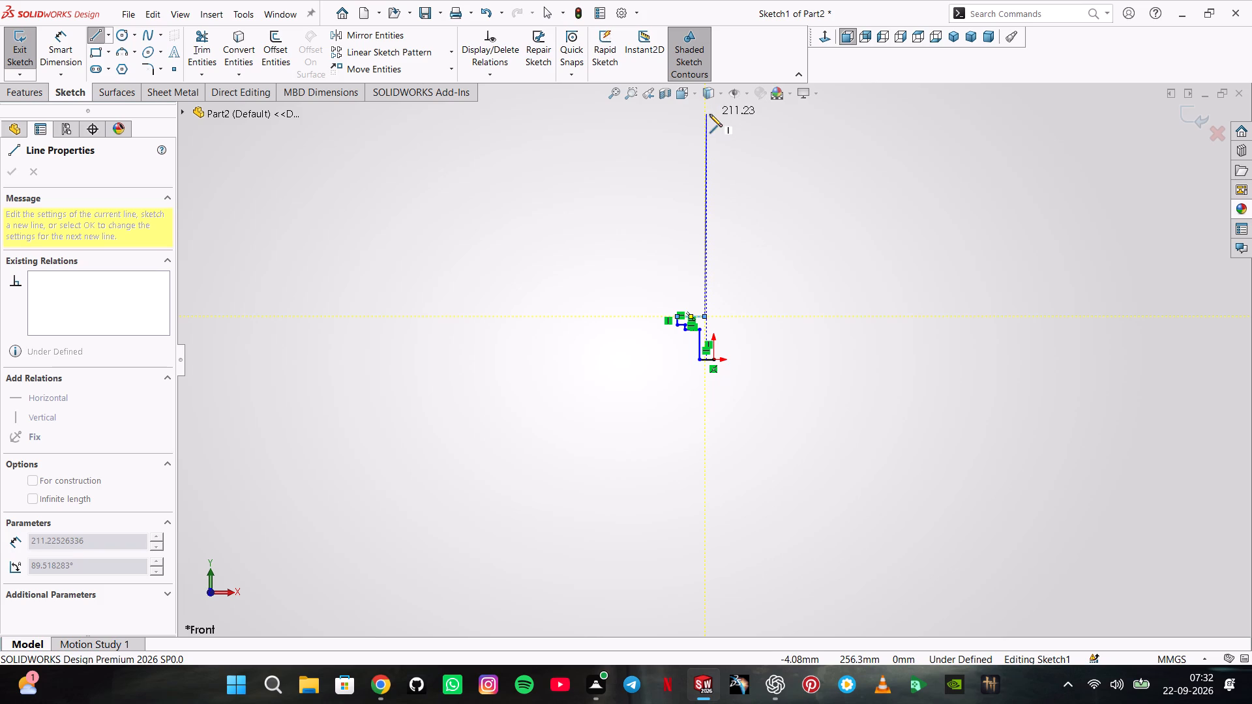
click(704, 166)
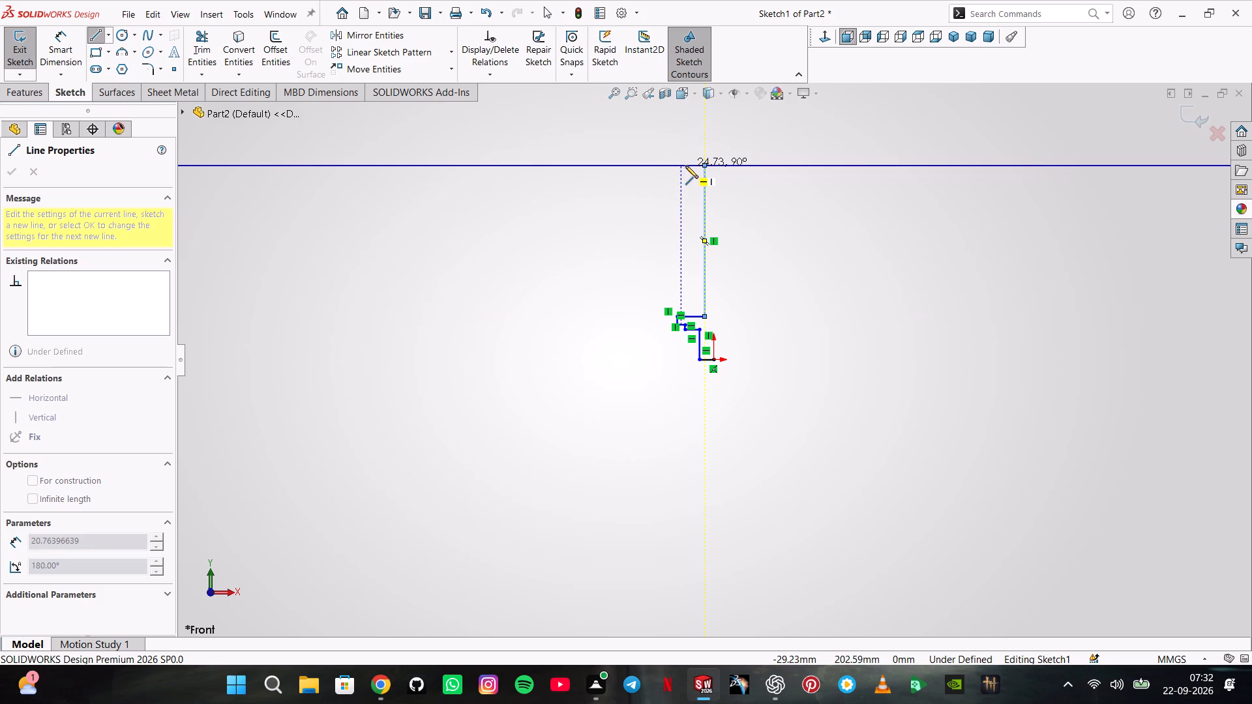
Continue the profile into the upper lip: lines about 18 mm left, 22 down, 7 left, 49 up and 16 right.
scroll(685, 166, down, 4)
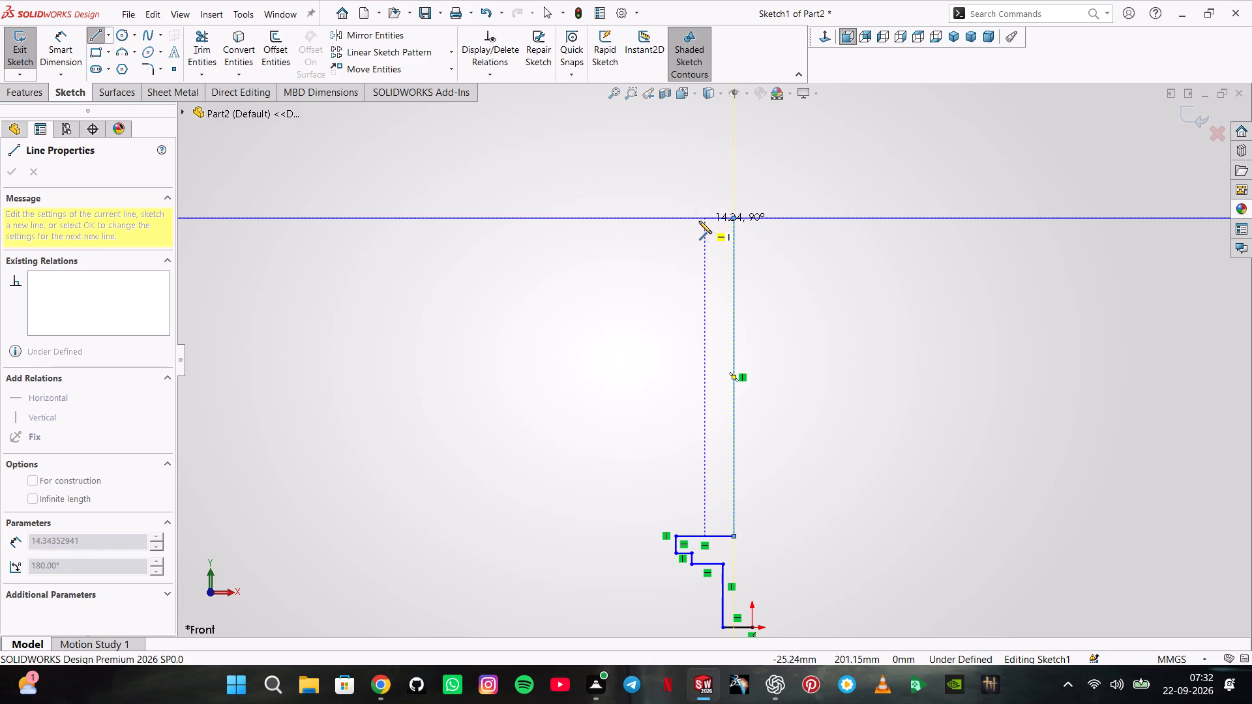
click(697, 221)
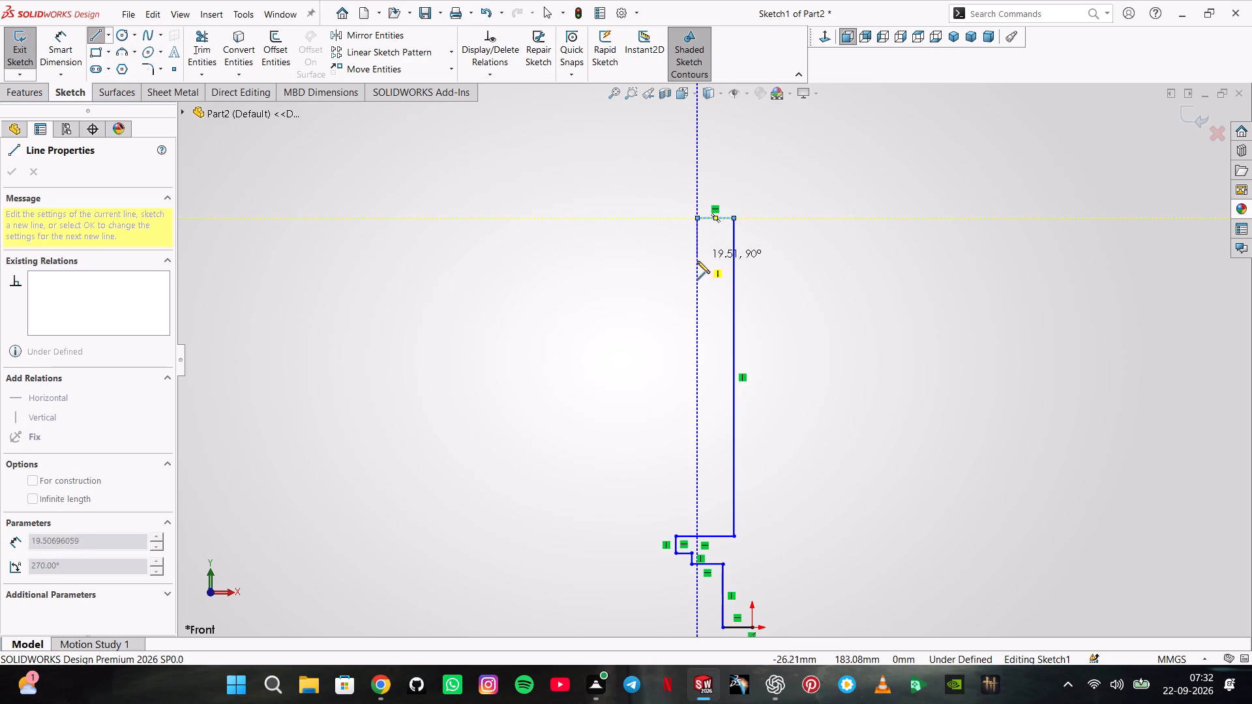
click(697, 263)
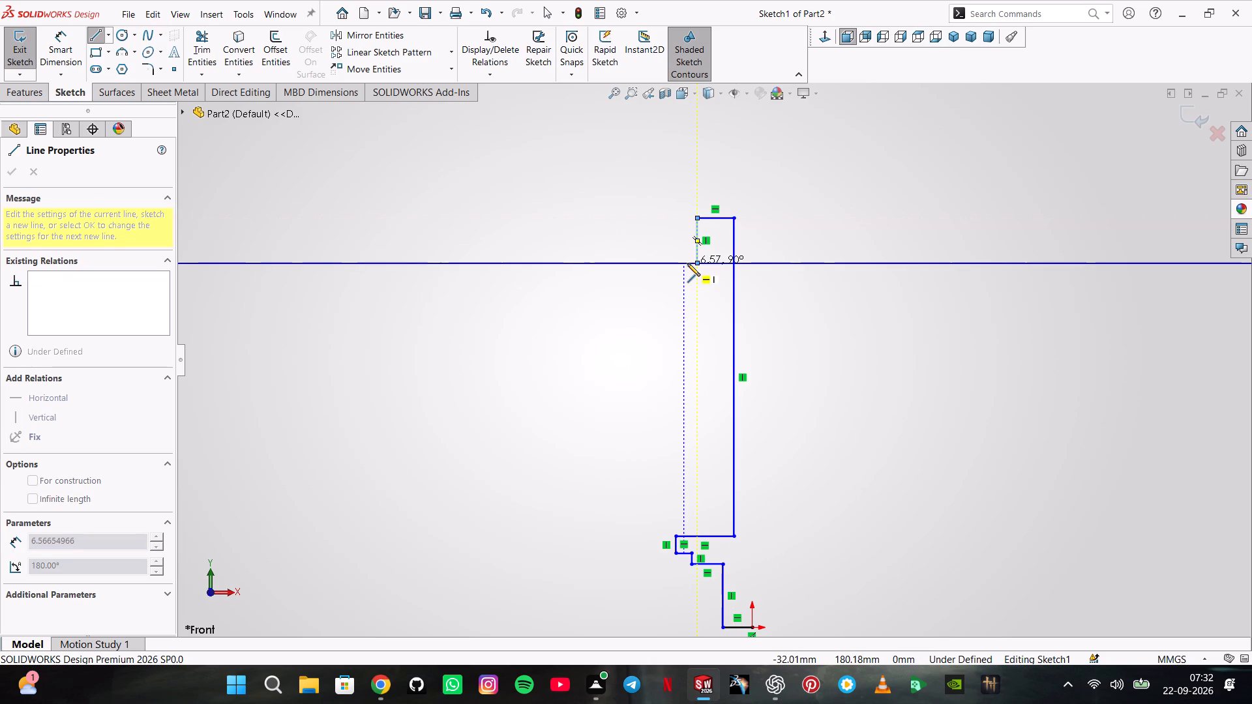
click(687, 263)
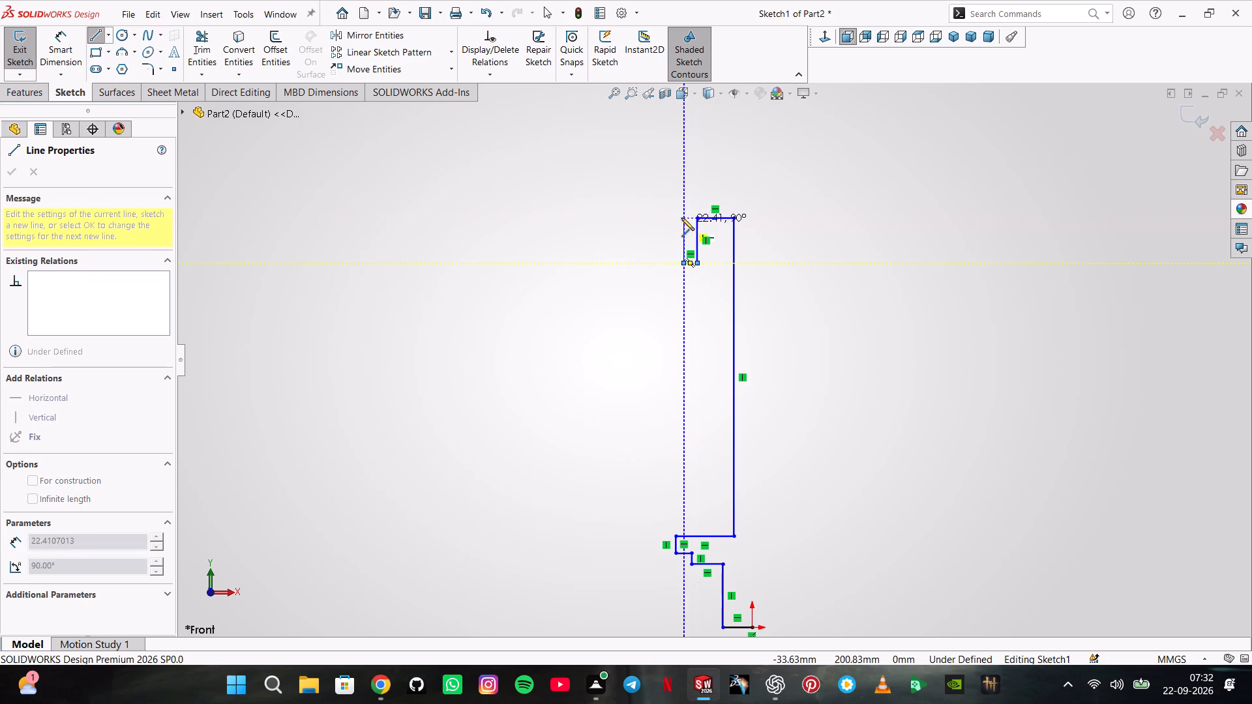
click(684, 164)
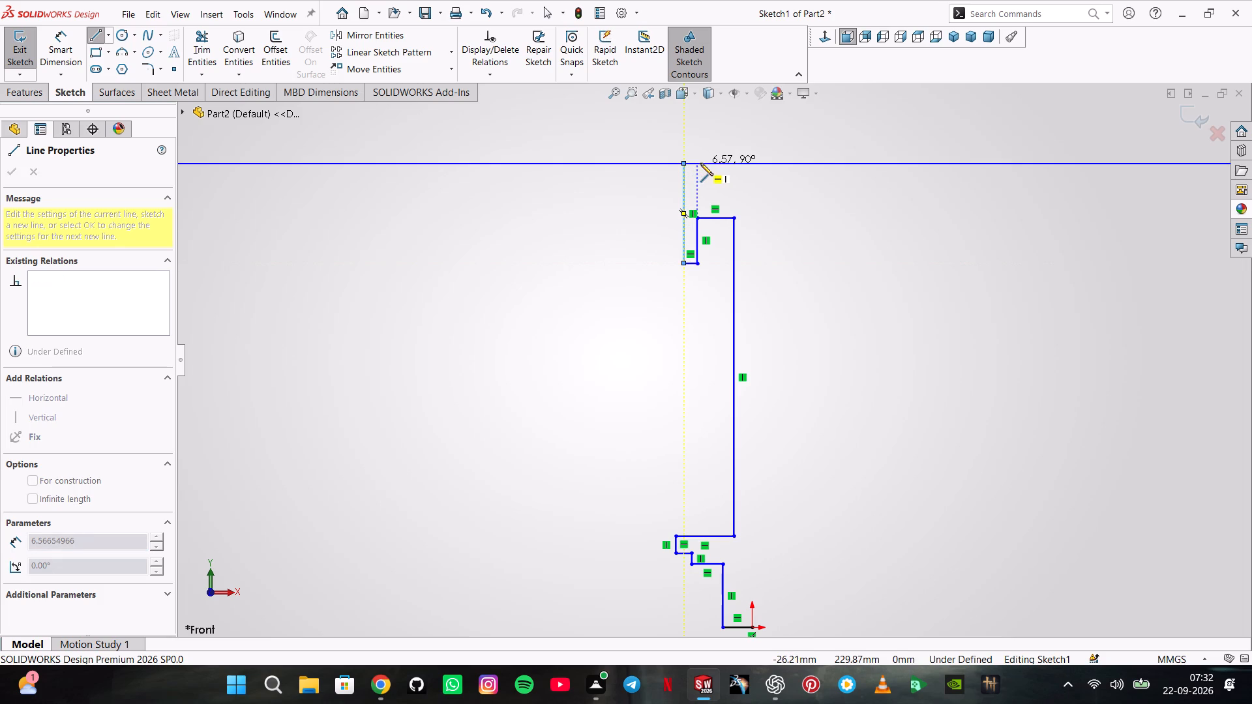
click(717, 161)
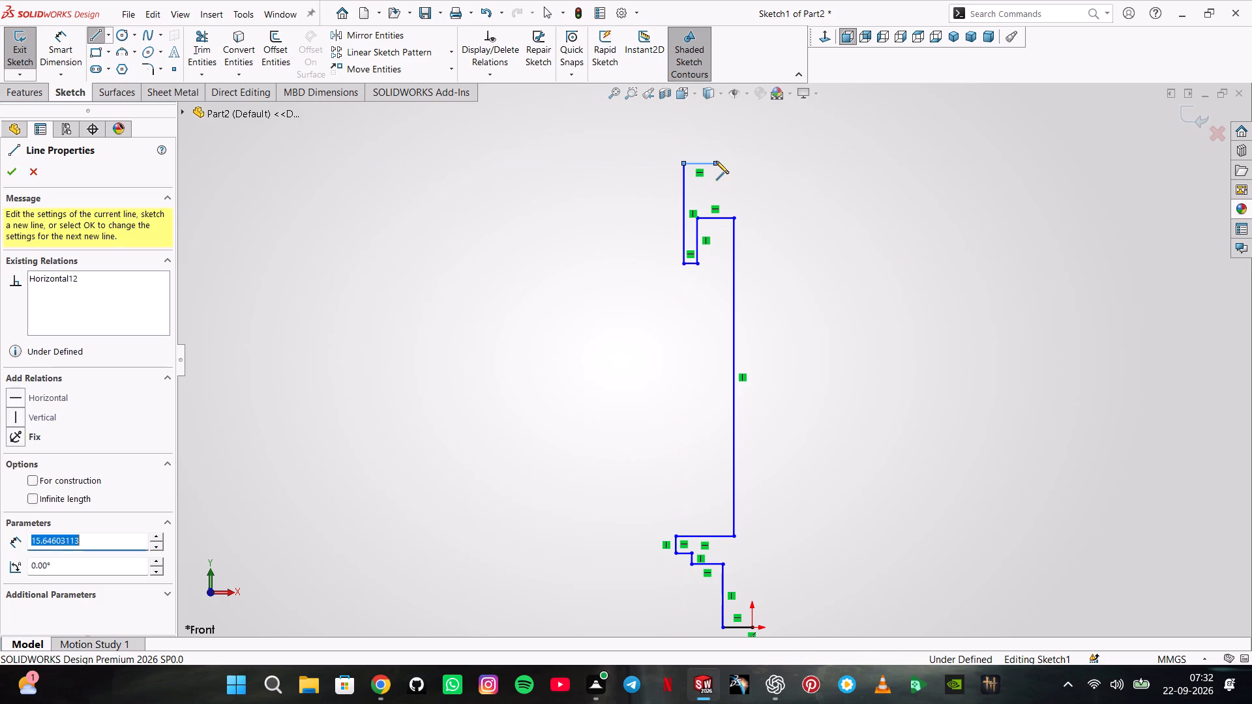
Extend the profile about 46 mm up and across to above the origin, and close it with a vertical line to the origin.
scroll(717, 159, up, 3)
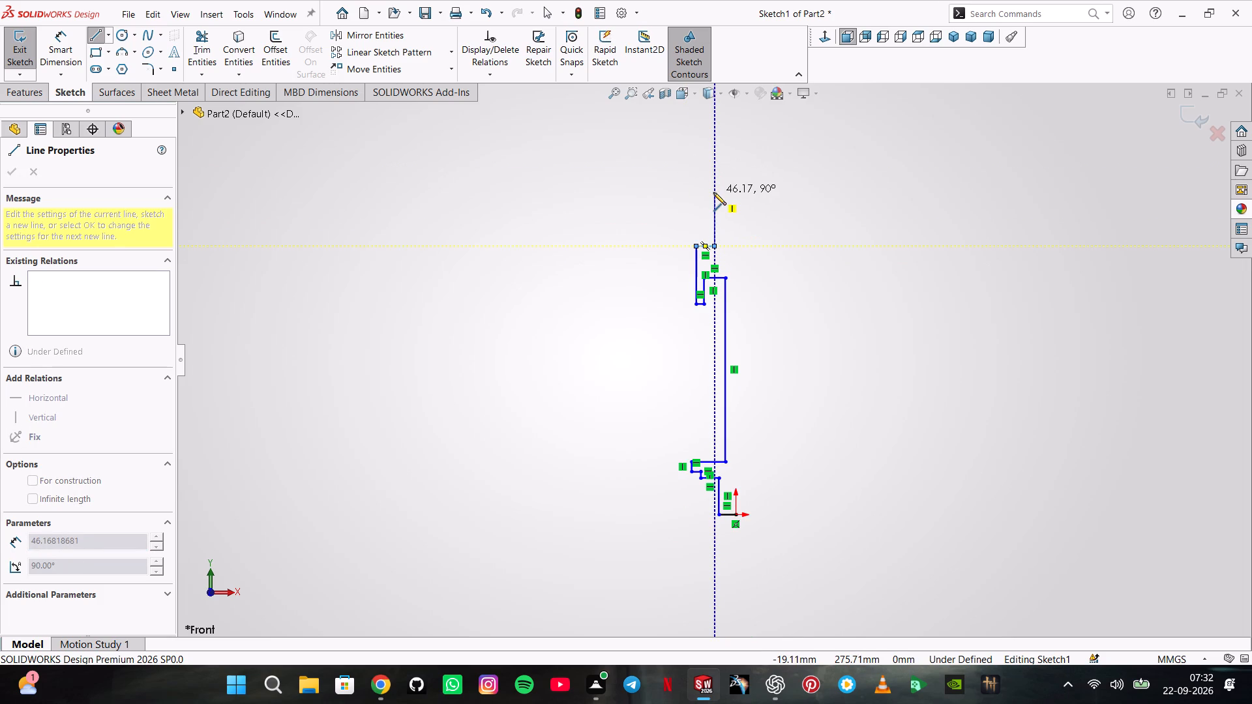
click(713, 192)
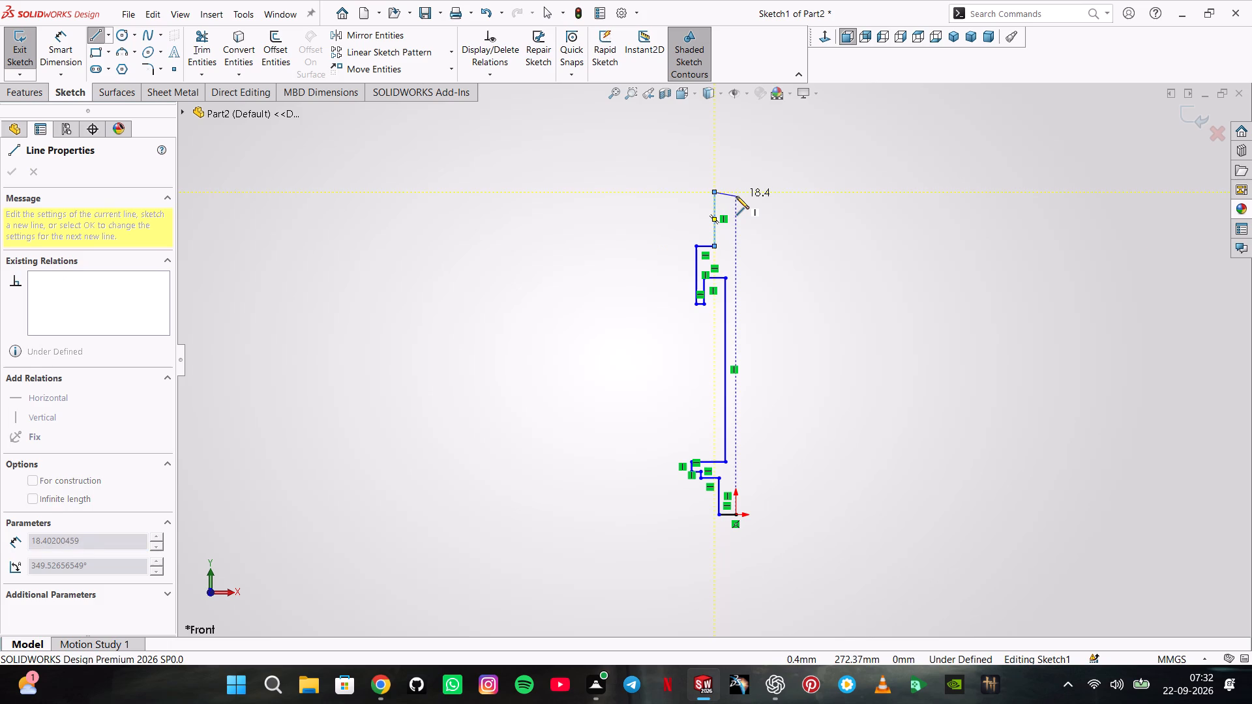
click(736, 194)
double_click(751, 201)
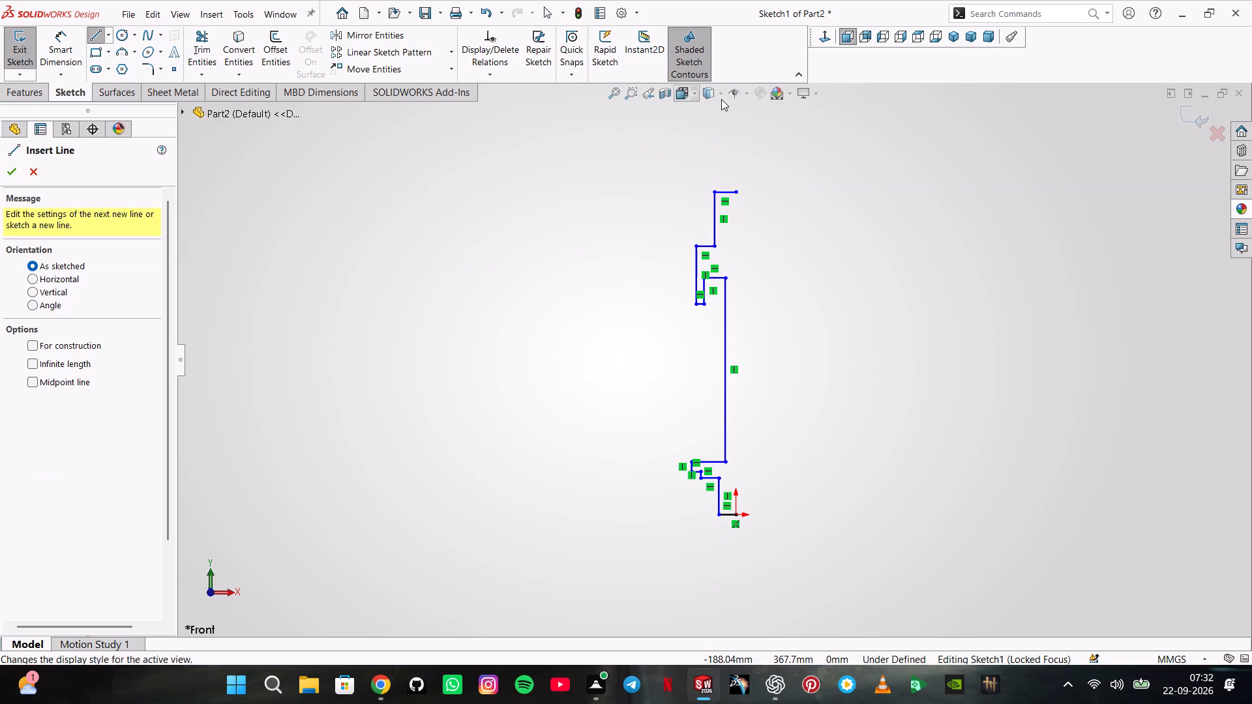
click(738, 192)
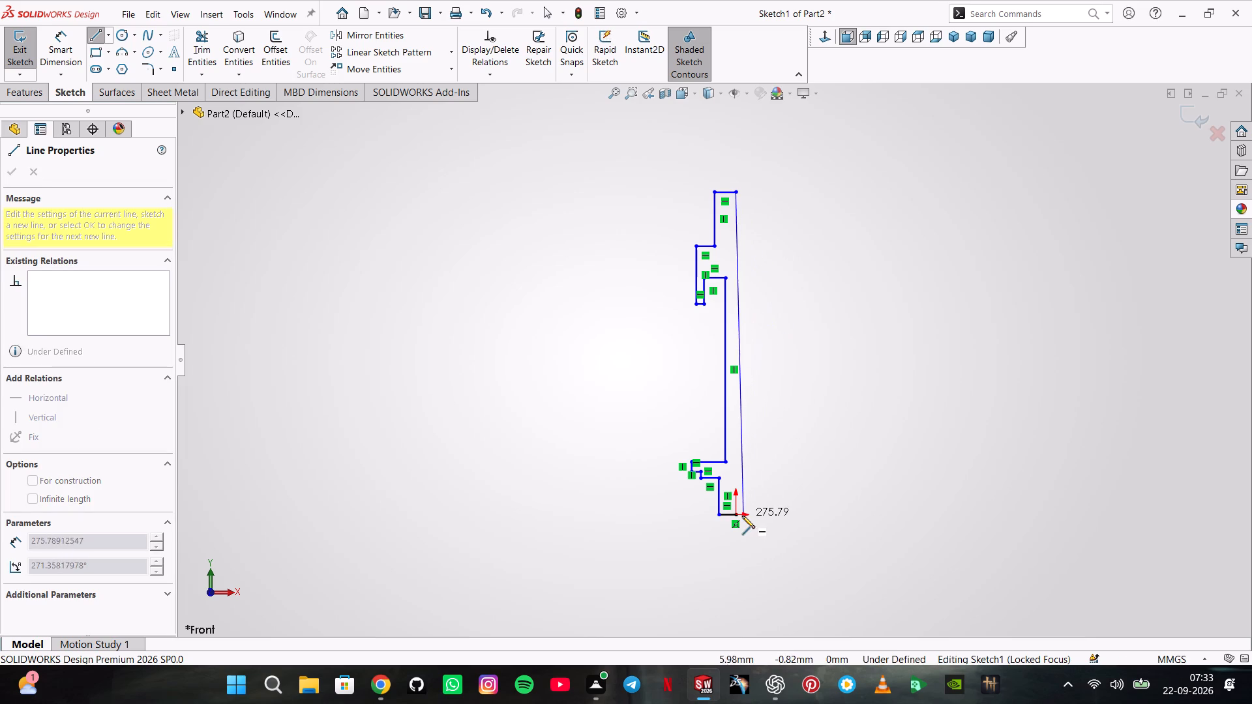
click(738, 514)
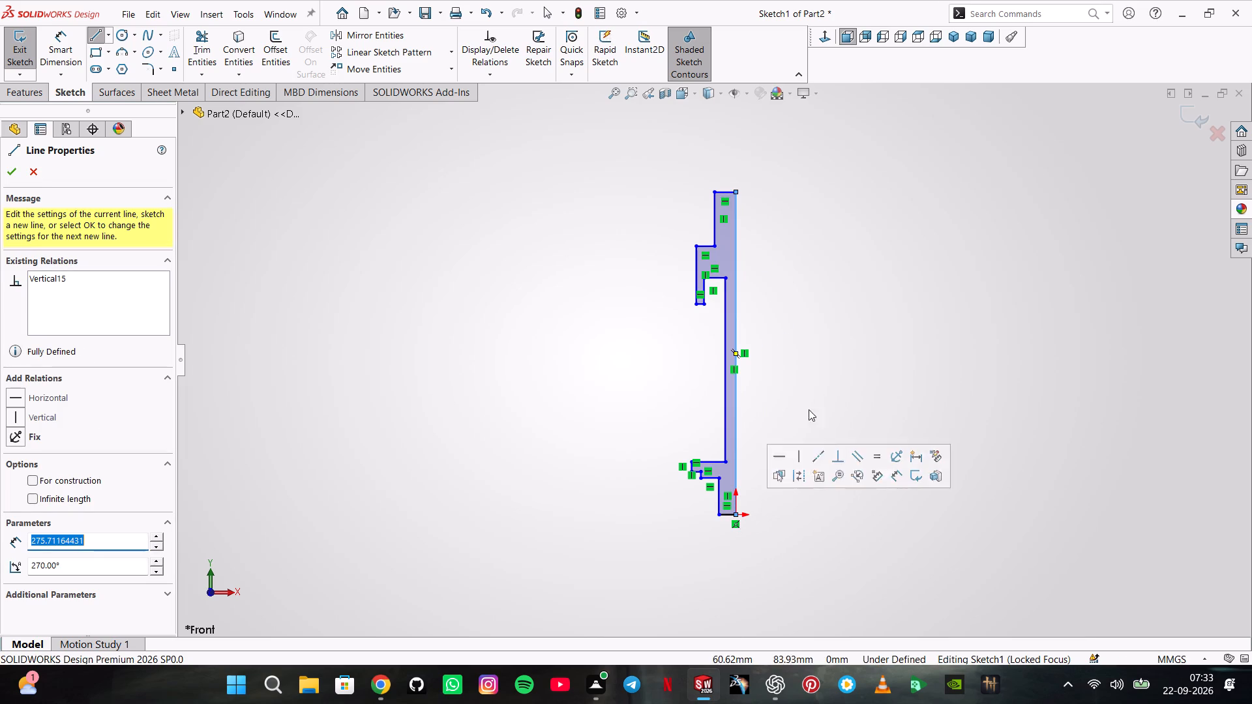
click(16, 165)
Dimension the profile's bottom horizontal edge at the origin as 10 mm.
click(69, 45)
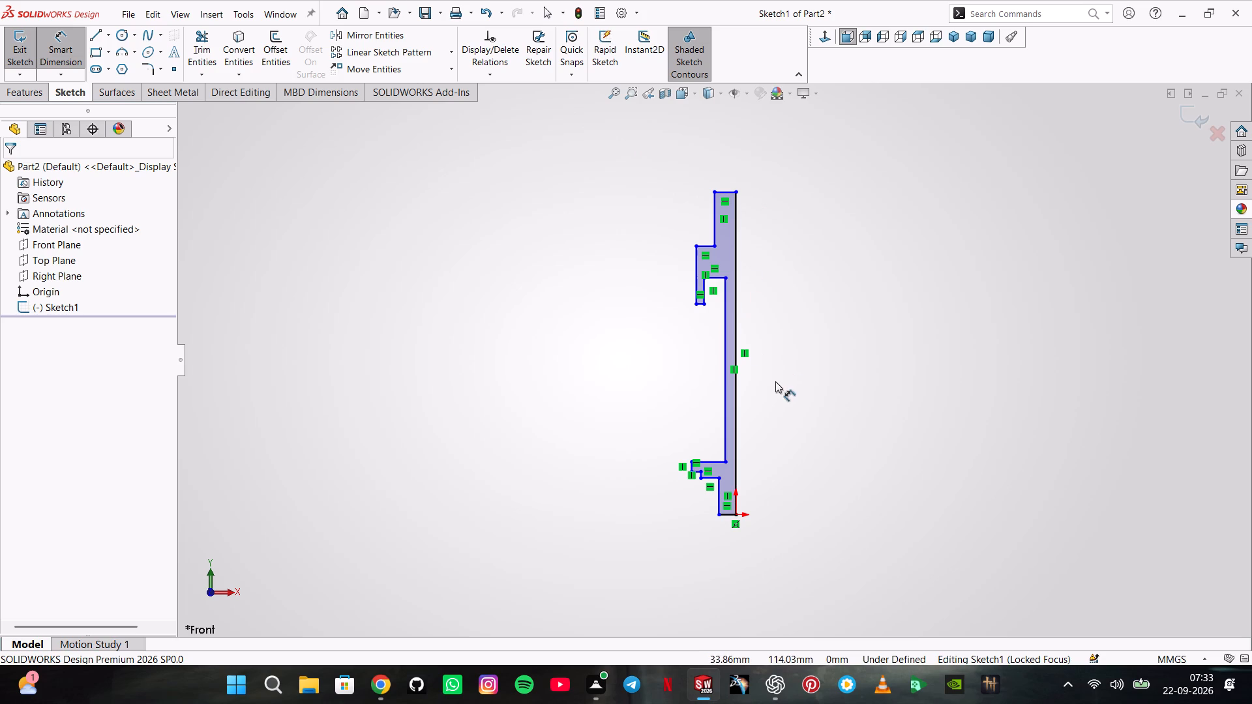
scroll(765, 416, down, 5)
scroll(697, 544, up, 3)
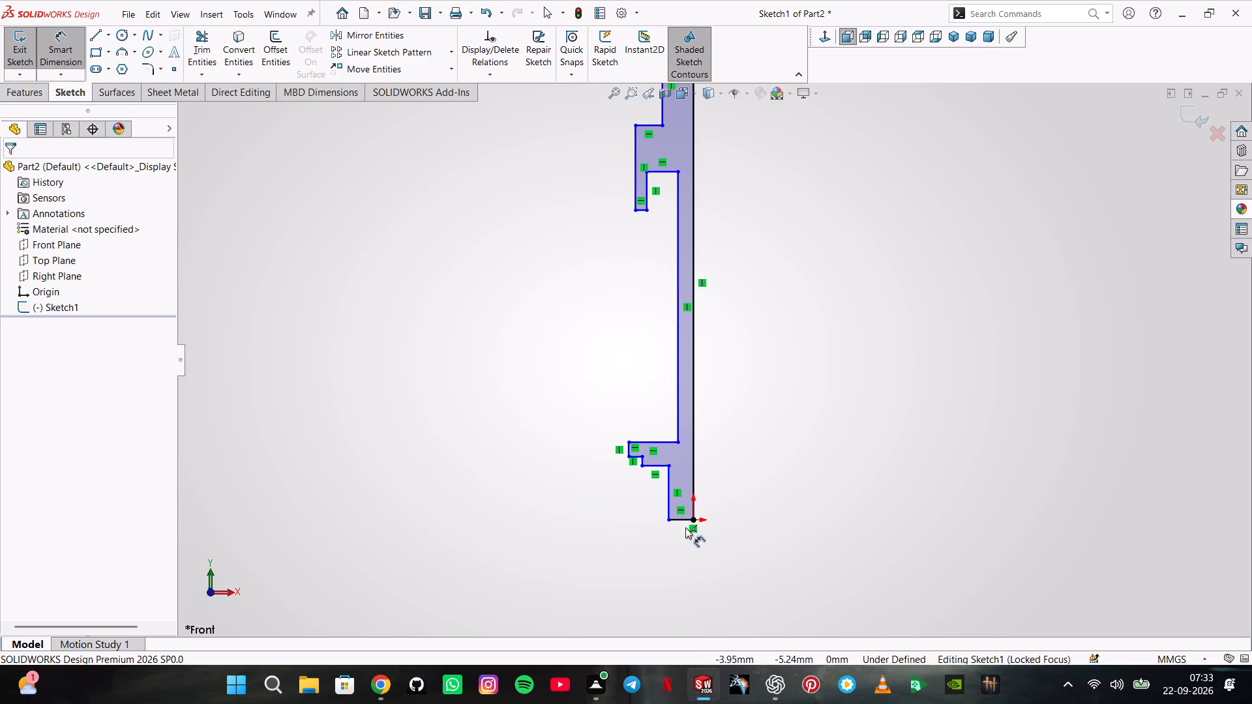
click(683, 519)
click(685, 547)
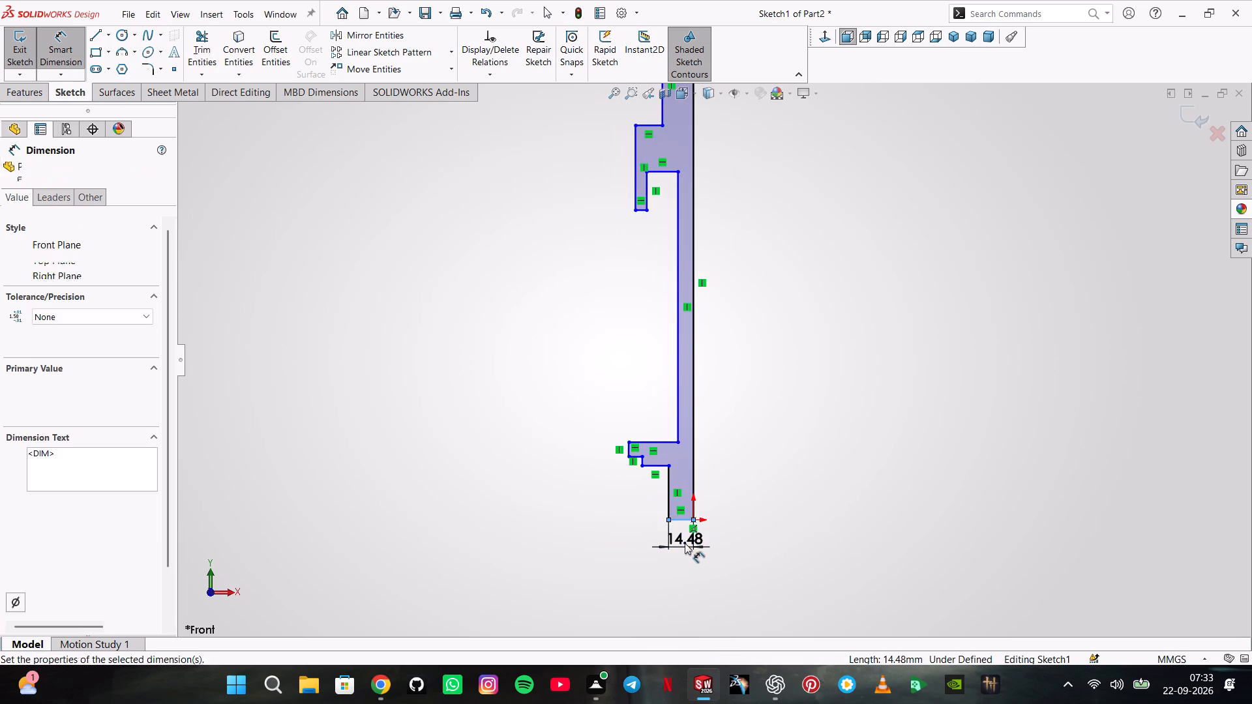
text(10)
key(Return)
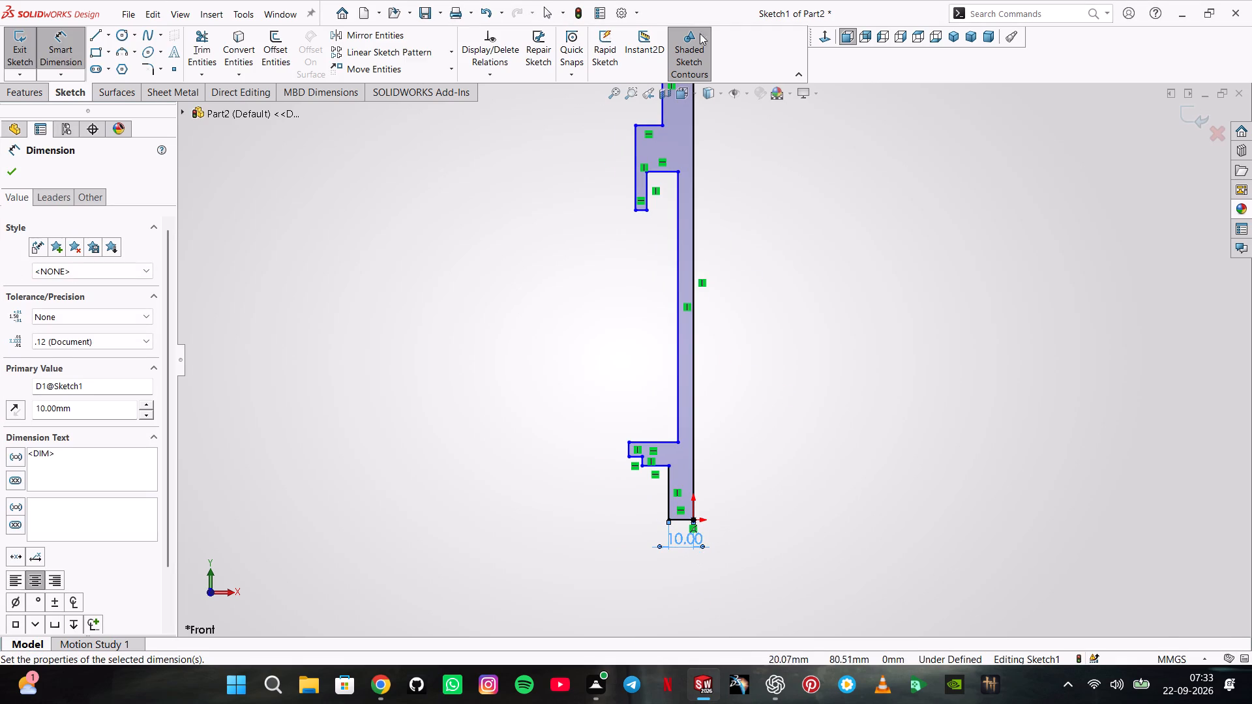
Dimension the profile's upper neck as 15 mm wide along its top edge and 35 mm high along its outer side.
scroll(664, 128, up, 4)
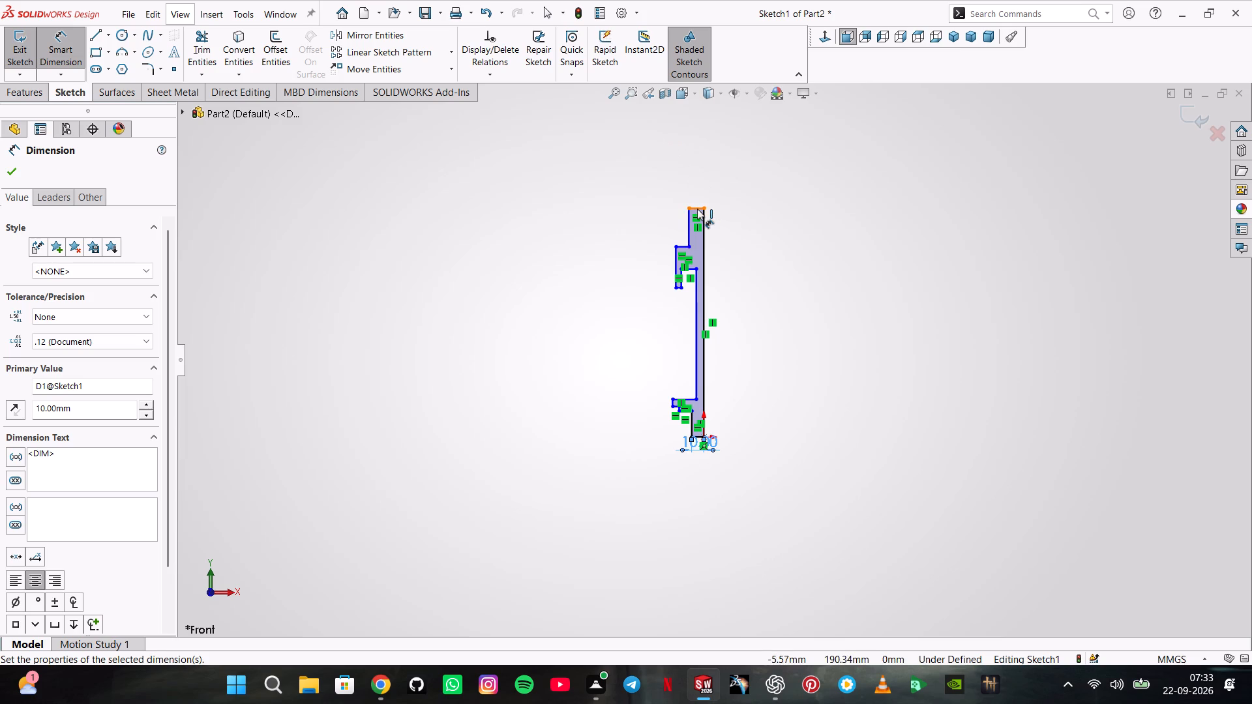
click(697, 209)
scroll(697, 209, up, 1)
click(696, 199)
scroll(700, 208, down, 6)
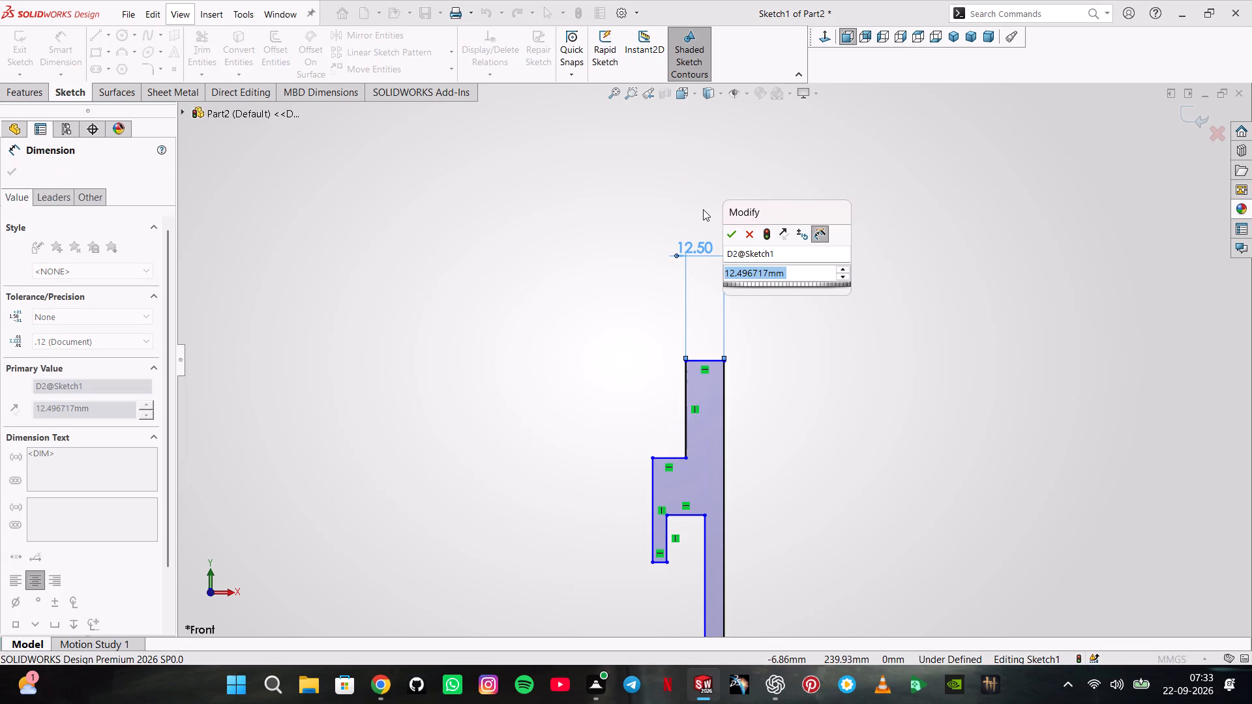
text(15)
key(Return)
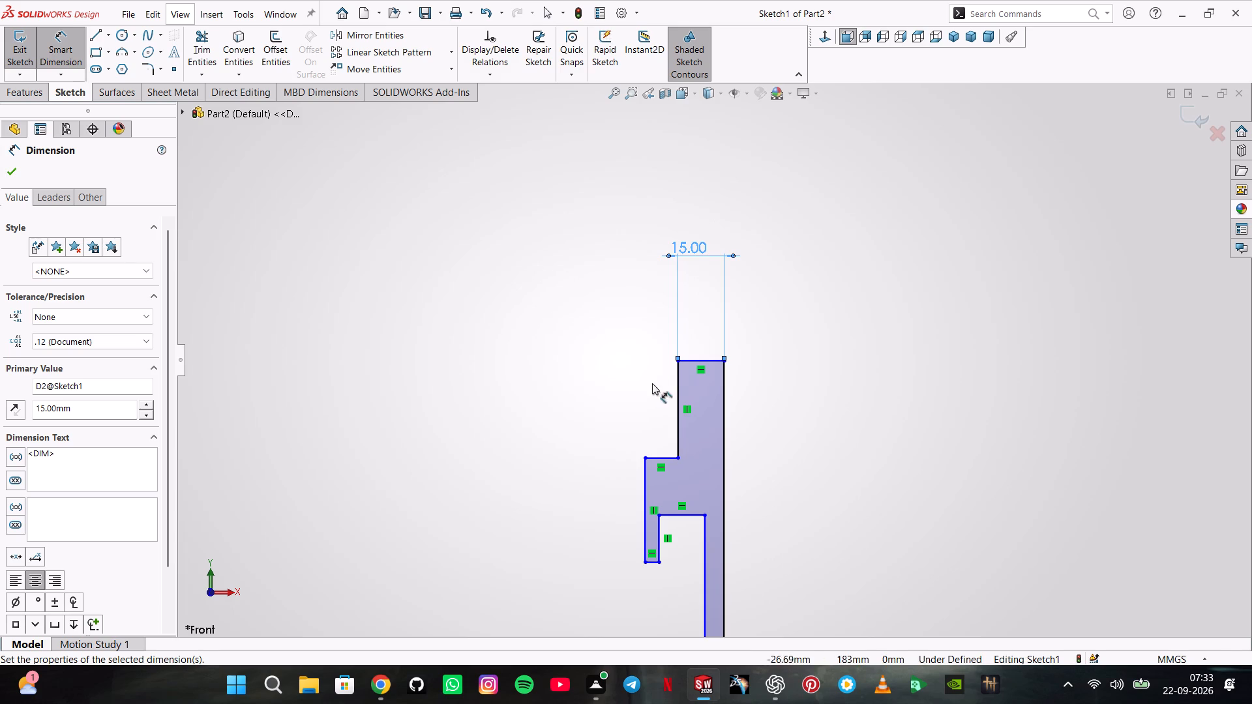
click(679, 386)
click(636, 397)
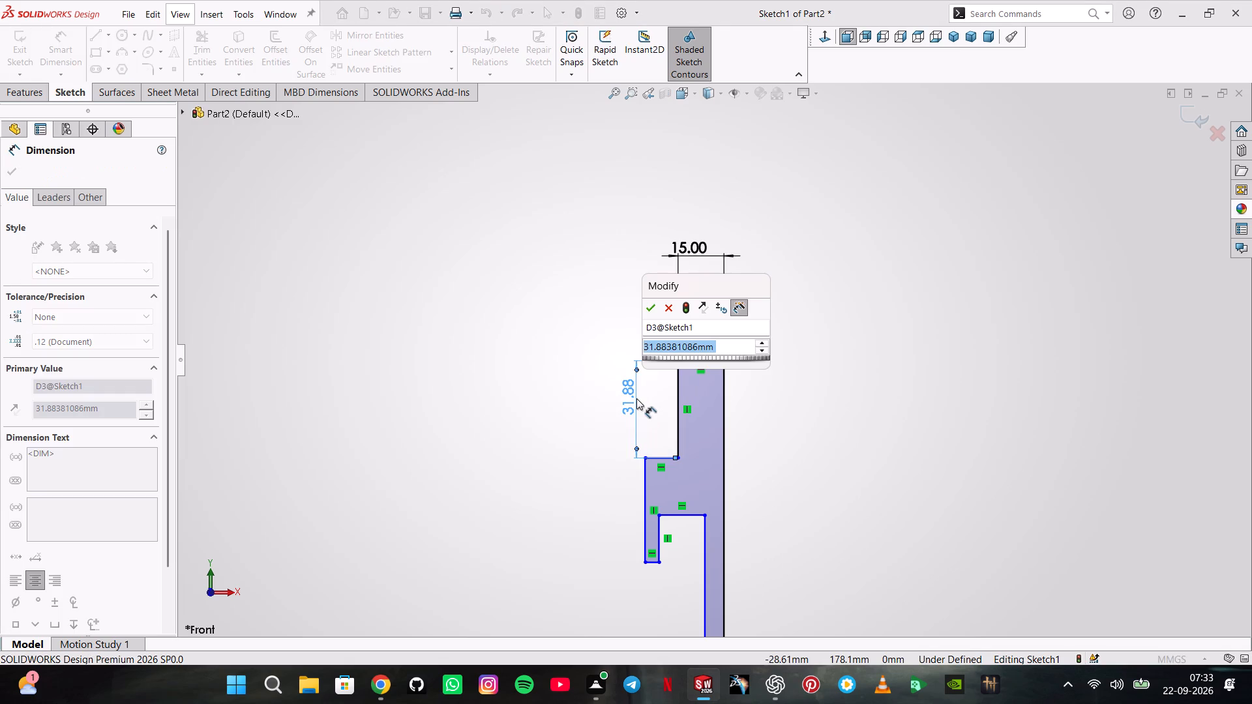
text(35)
key(Return)
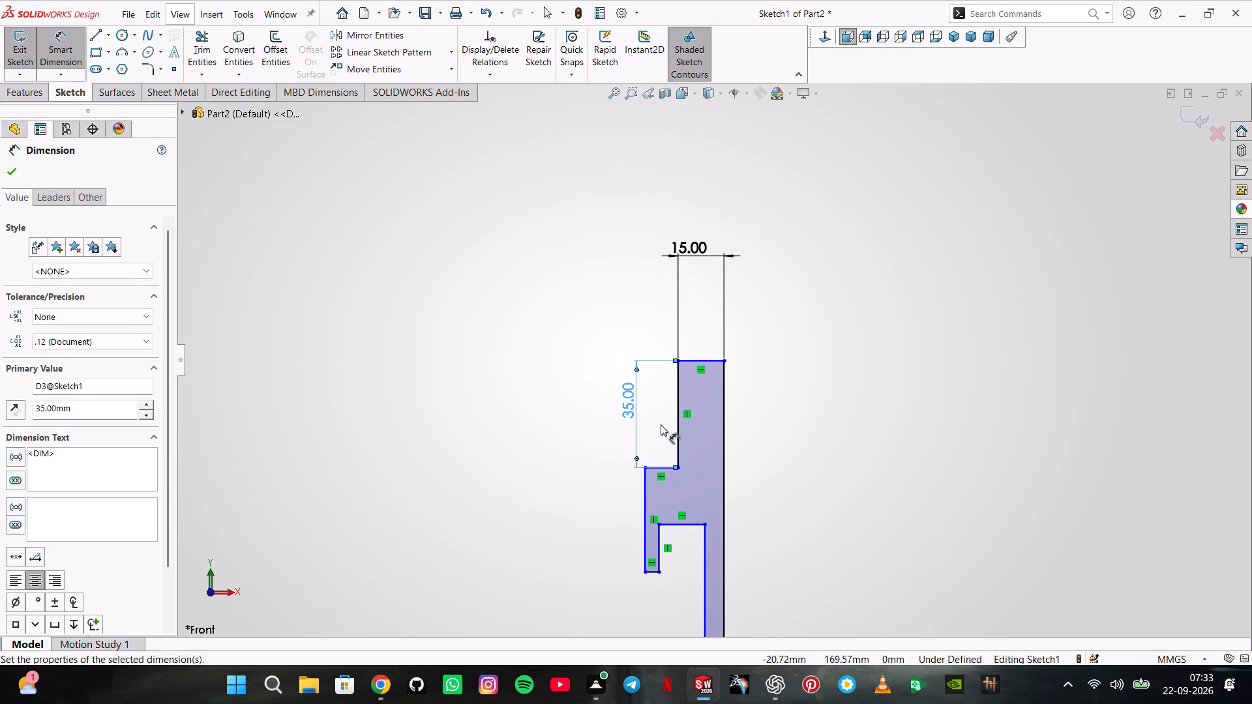
Dimension the outer vertical edge of the upper lip as 20 mm.
scroll(661, 424, up, 2)
click(666, 452)
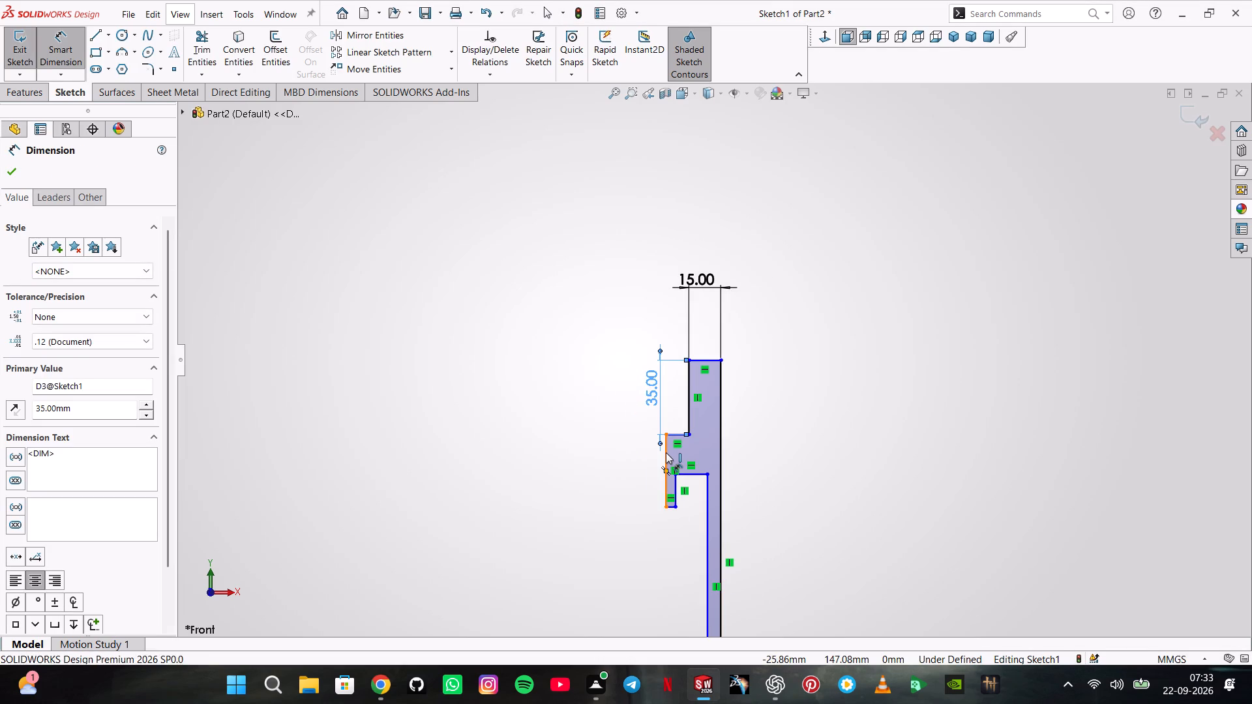
click(588, 452)
key(1)
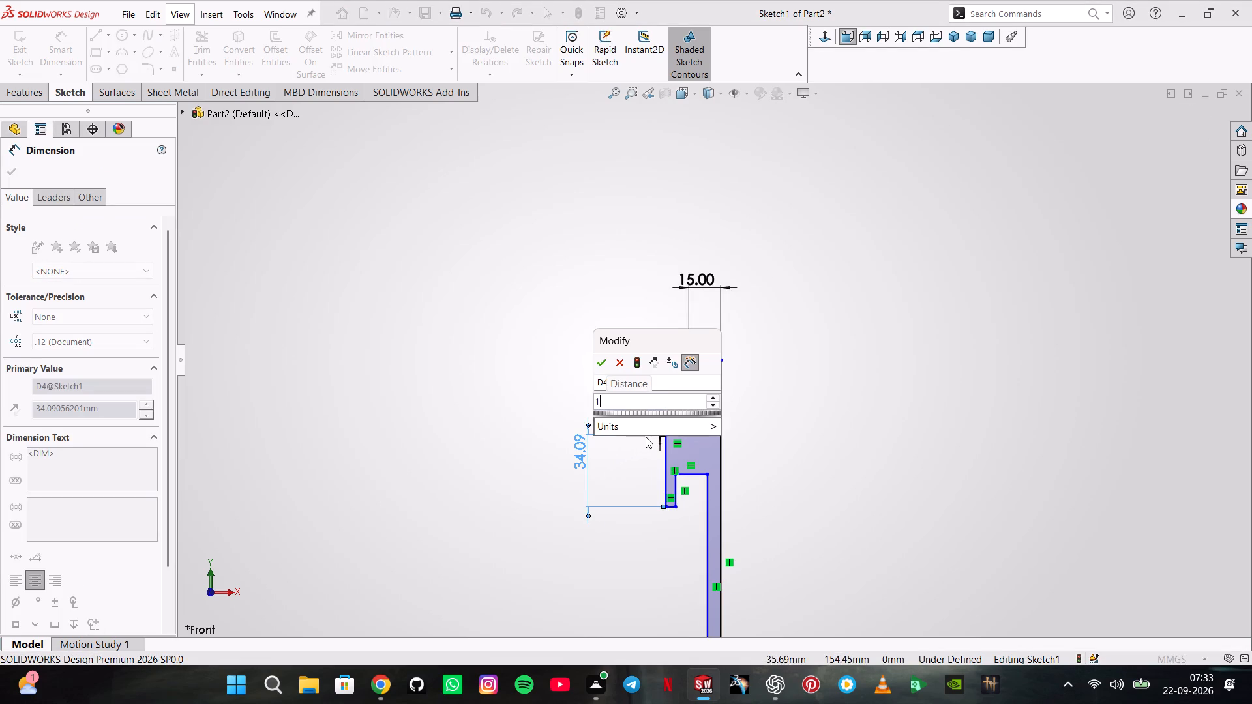
key(BackSpace)
text(20)
key(Return)
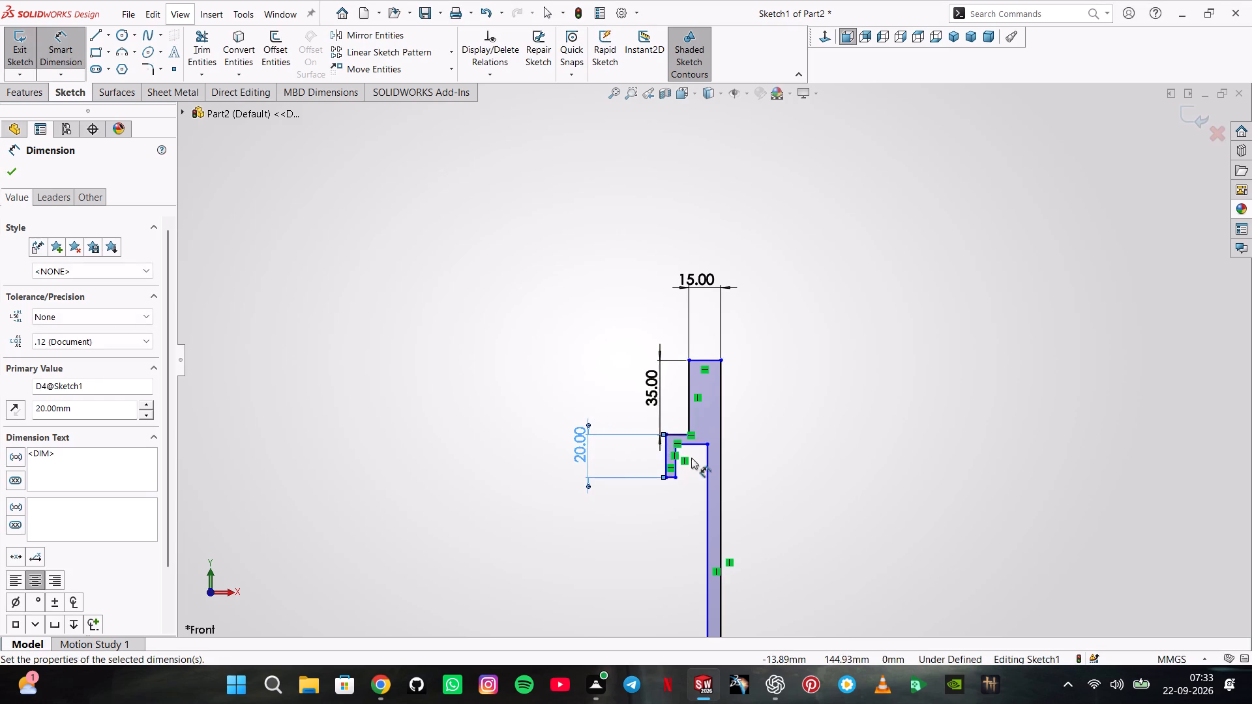
Dimension the long vertical line through the origin as 260 mm for the overall profile height.
scroll(691, 458, down, 2)
scroll(684, 464, up, 3)
scroll(732, 411, down, 4)
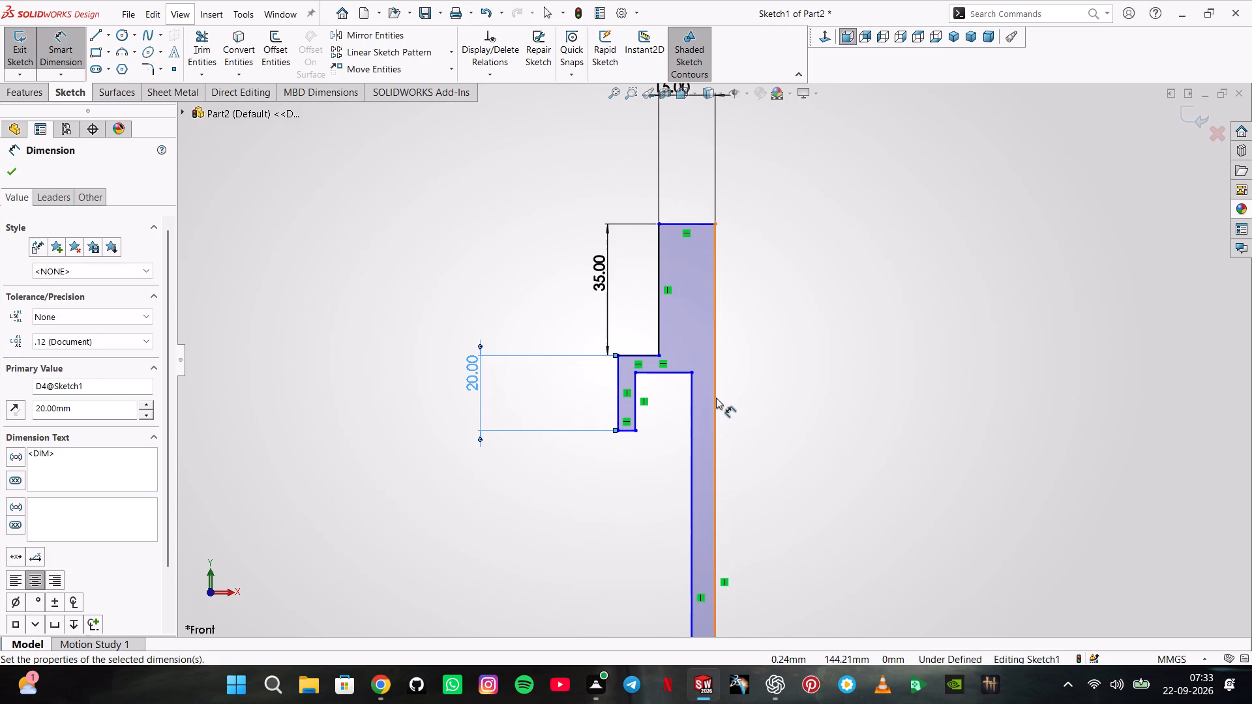
click(716, 398)
click(762, 402)
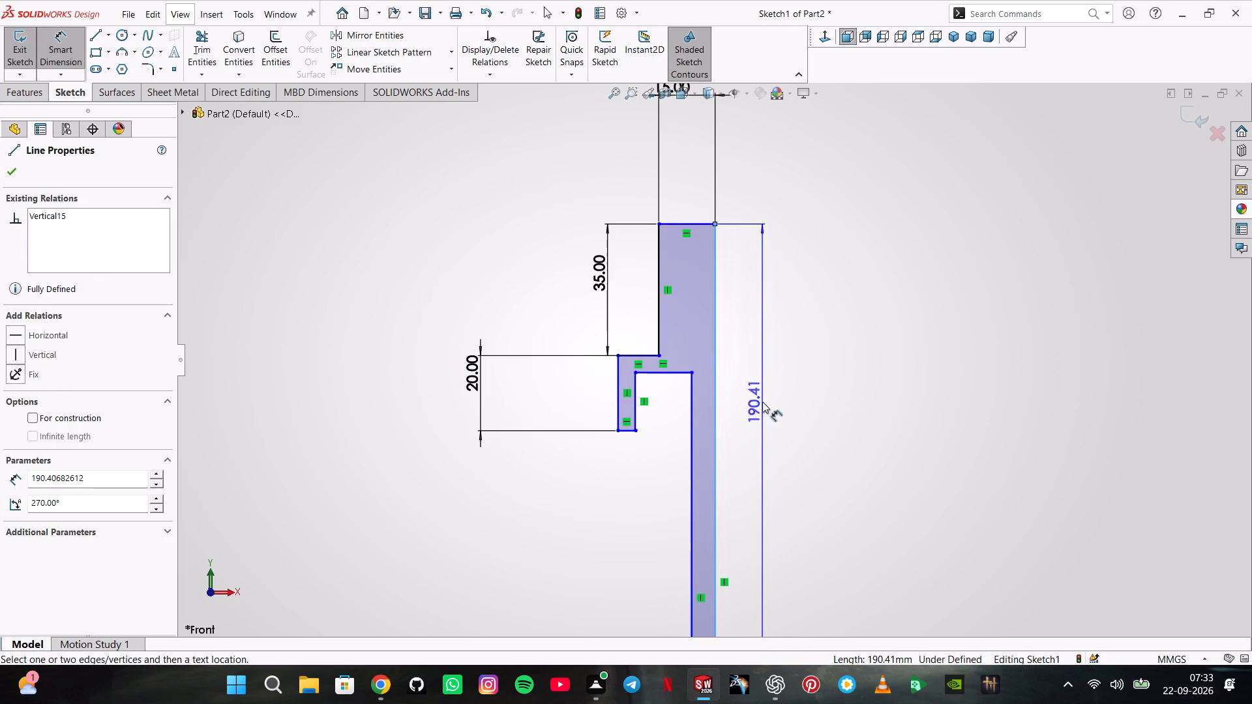
key(2)
text(60)
key(Return)
Dimension the vertical distance from the upper lip's inner horizontal edge to the lower flange's top edge as 155 mm.
scroll(714, 416, up, 6)
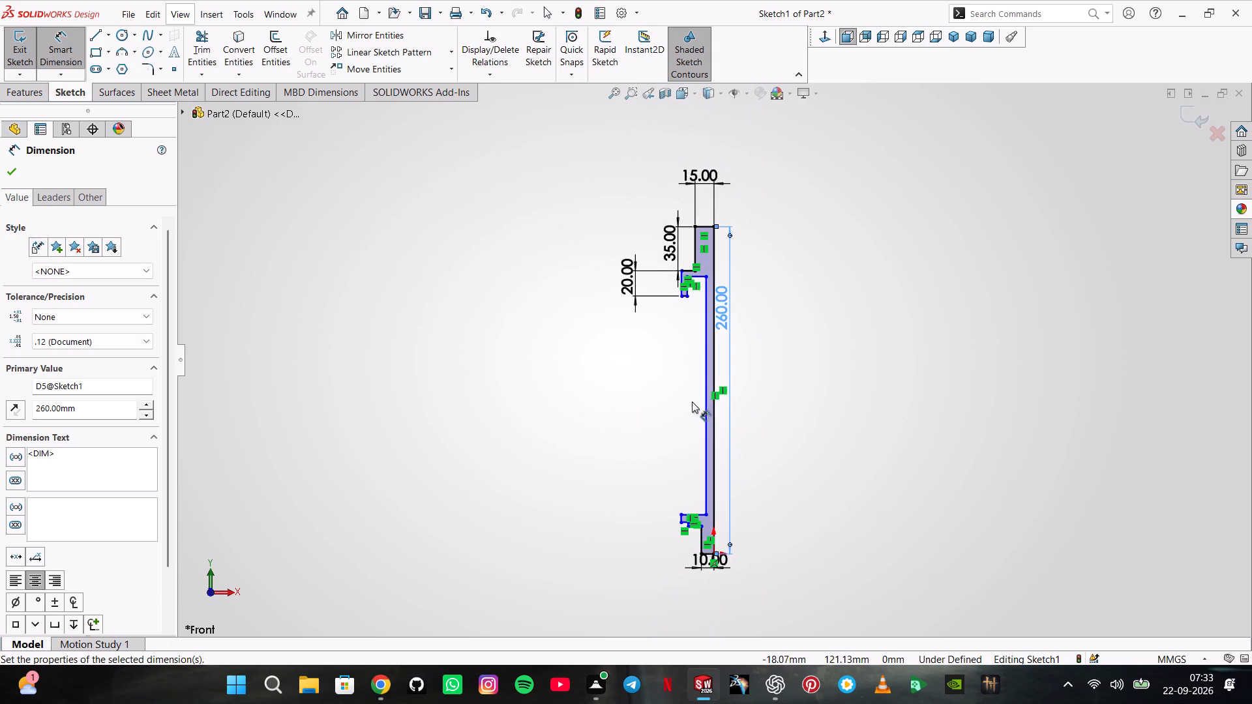
scroll(704, 418, down, 4)
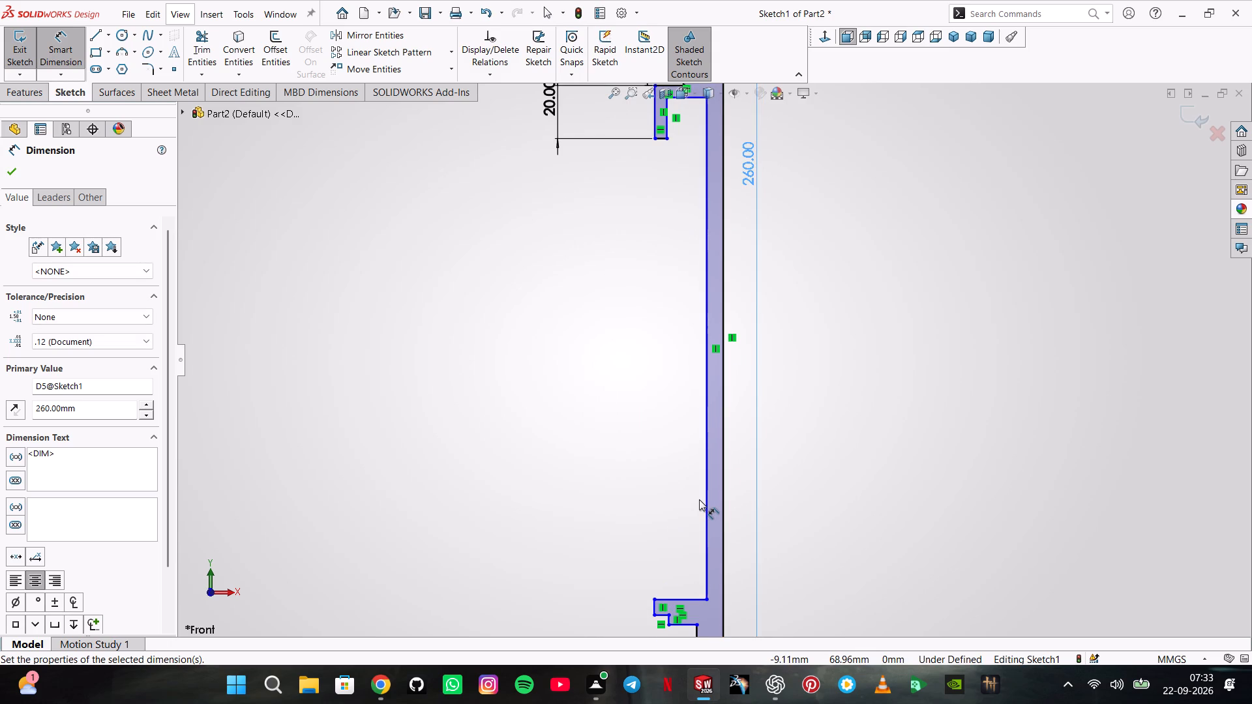
scroll(640, 239, up, 2)
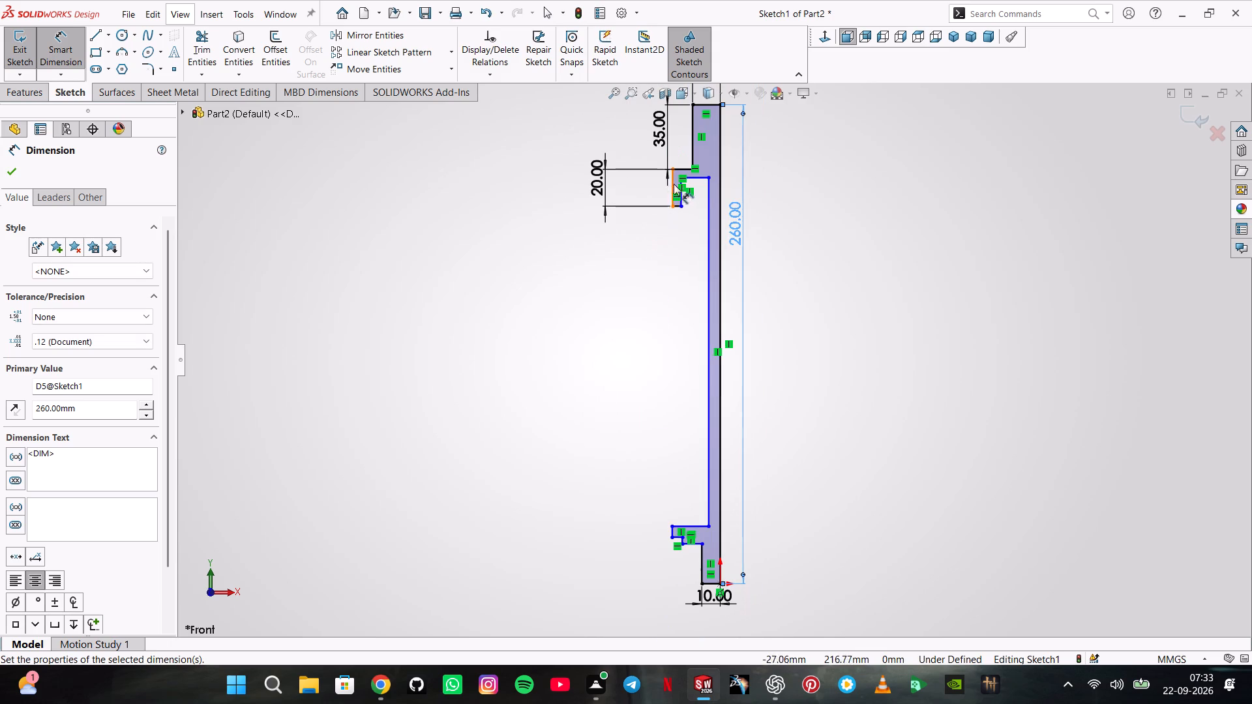
click(699, 179)
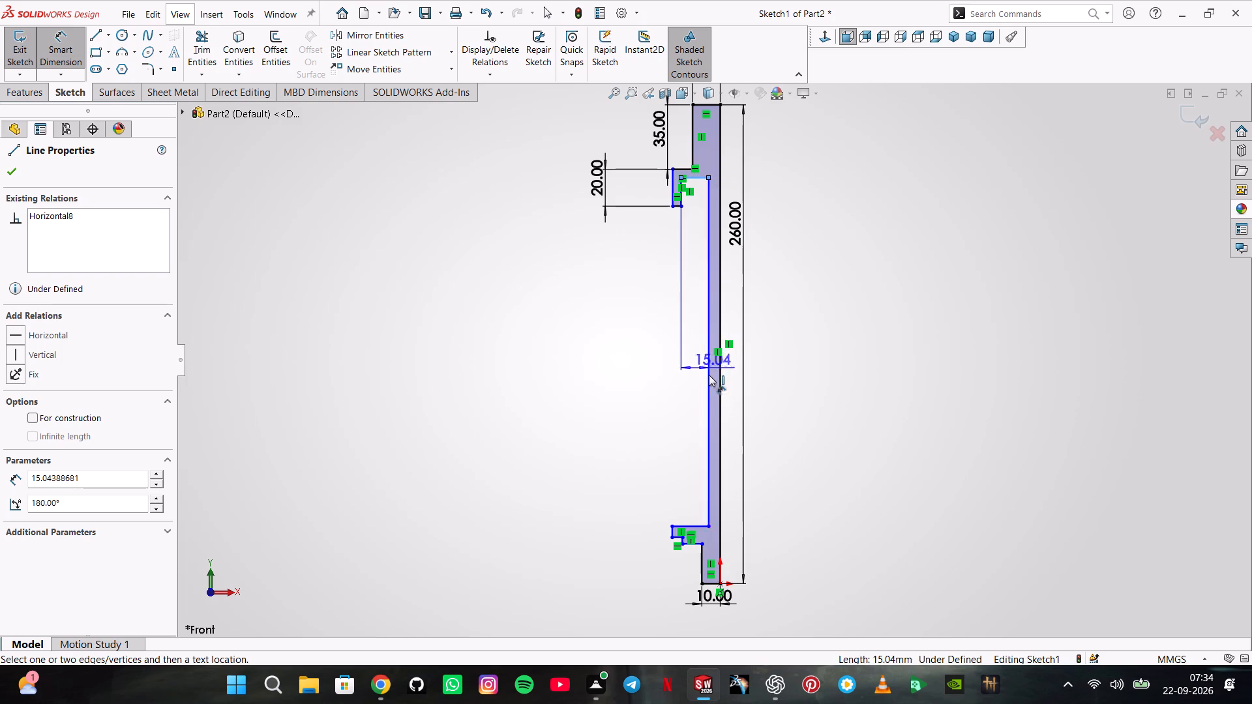
click(685, 525)
click(507, 450)
key(1)
text(55)
key(Return)
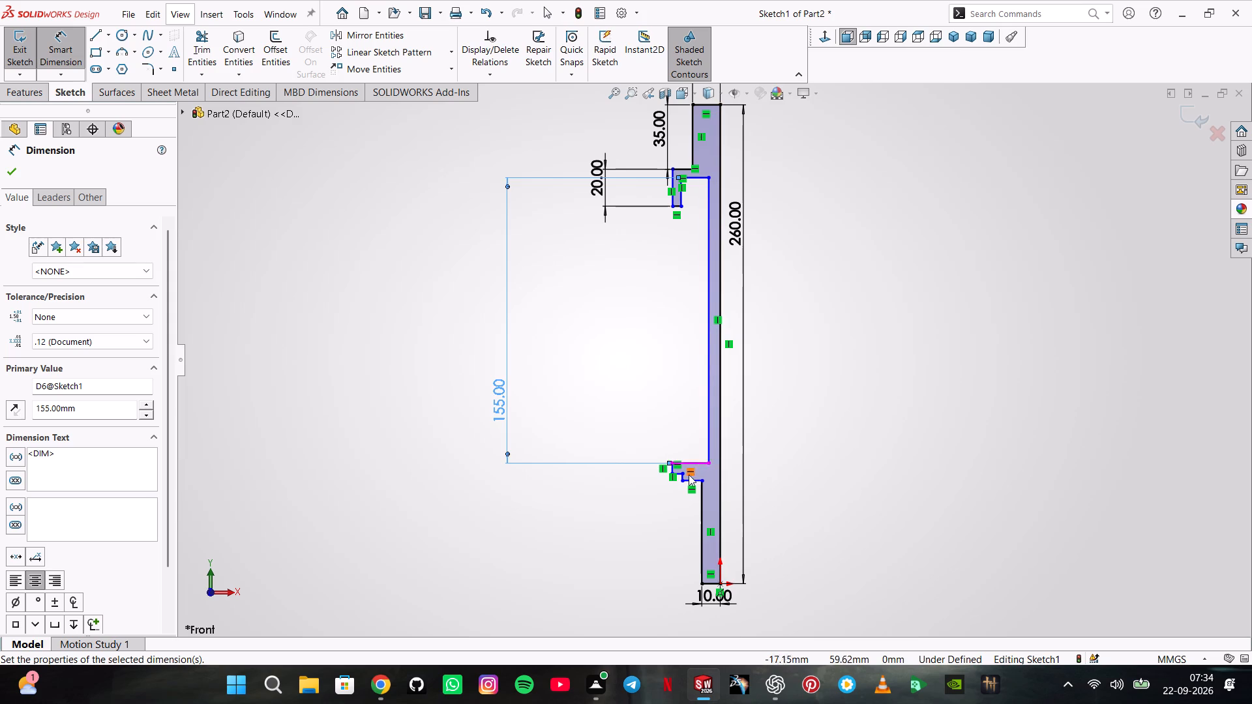
Dimension the vertical distance between the two stepped lower edges of the lower flange as 5 mm.
scroll(688, 475, down, 5)
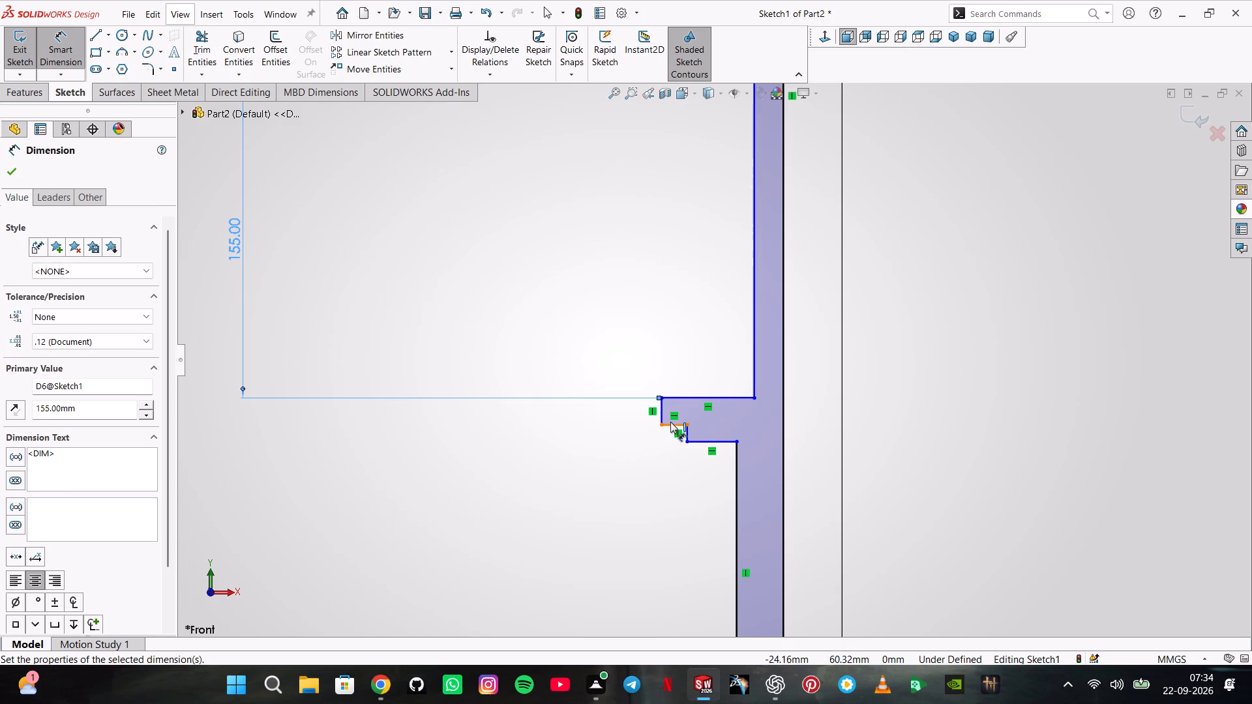
click(670, 422)
click(698, 438)
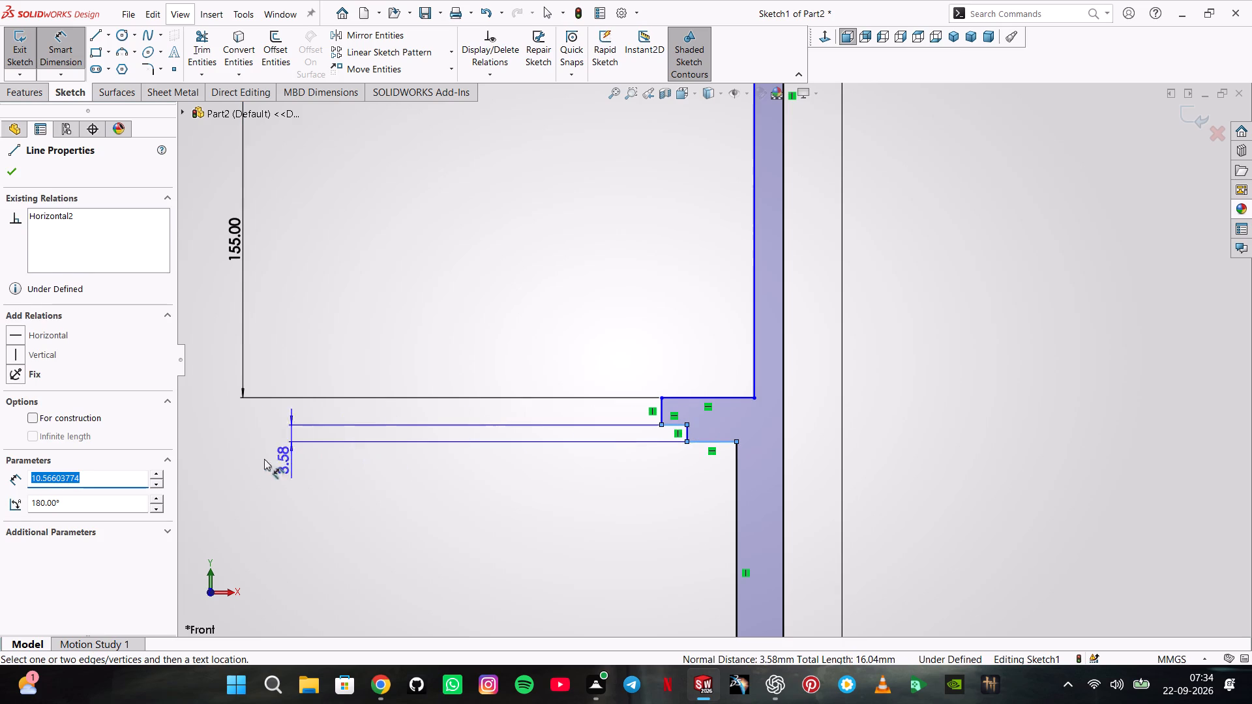
click(252, 462)
key(5)
key(Return)
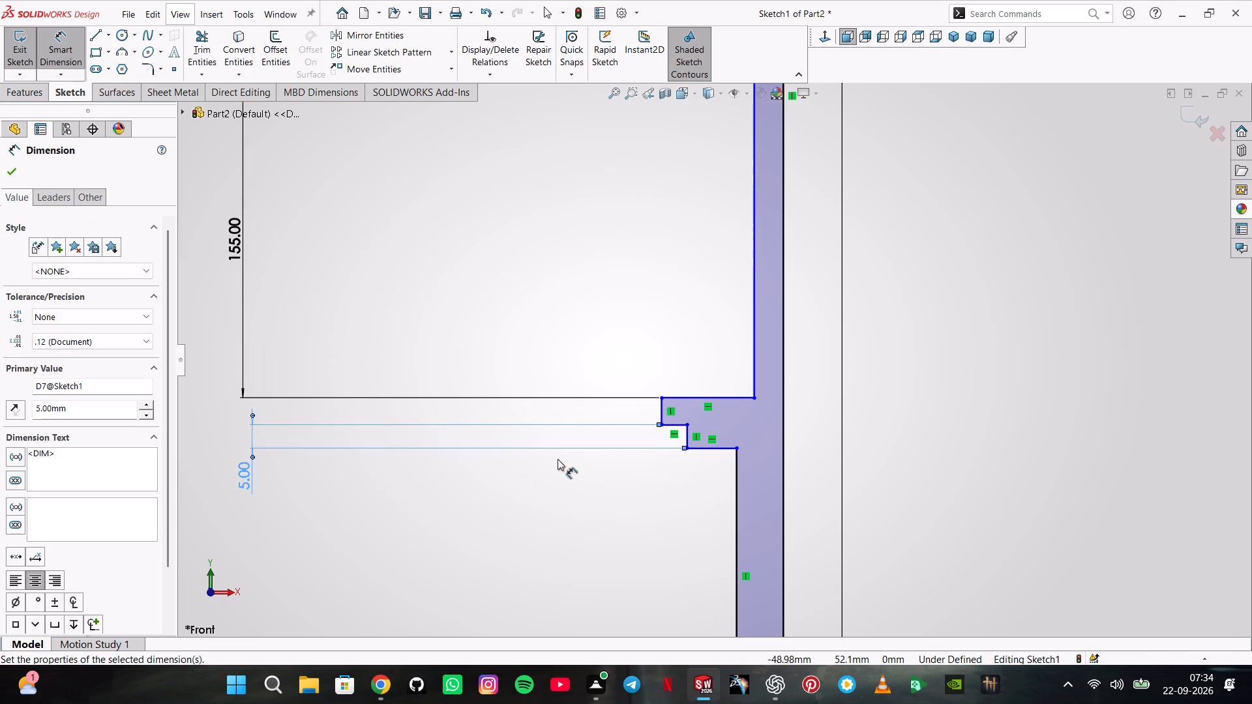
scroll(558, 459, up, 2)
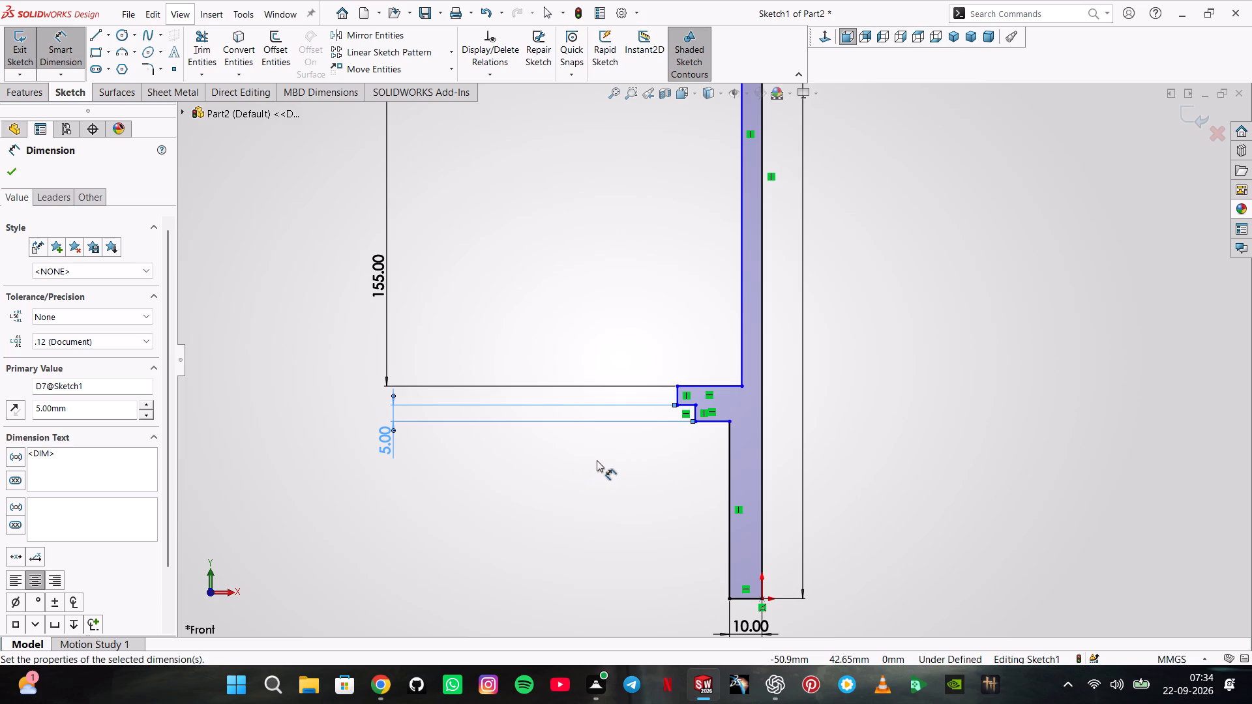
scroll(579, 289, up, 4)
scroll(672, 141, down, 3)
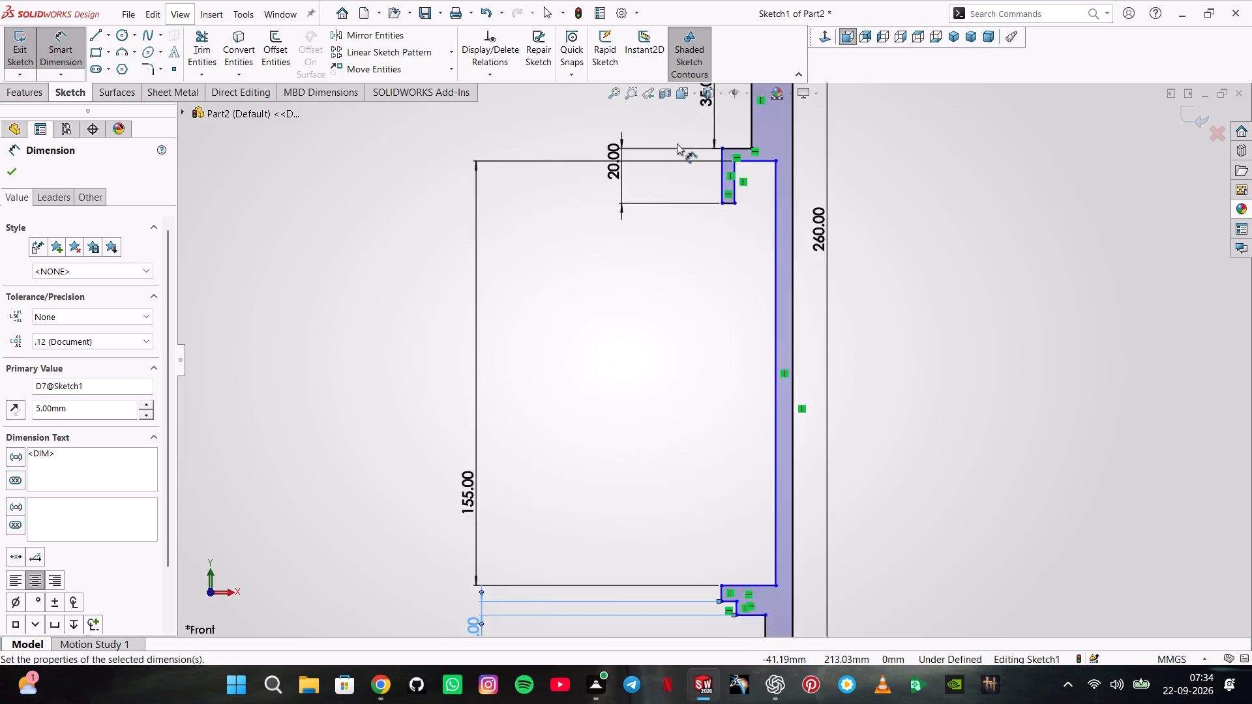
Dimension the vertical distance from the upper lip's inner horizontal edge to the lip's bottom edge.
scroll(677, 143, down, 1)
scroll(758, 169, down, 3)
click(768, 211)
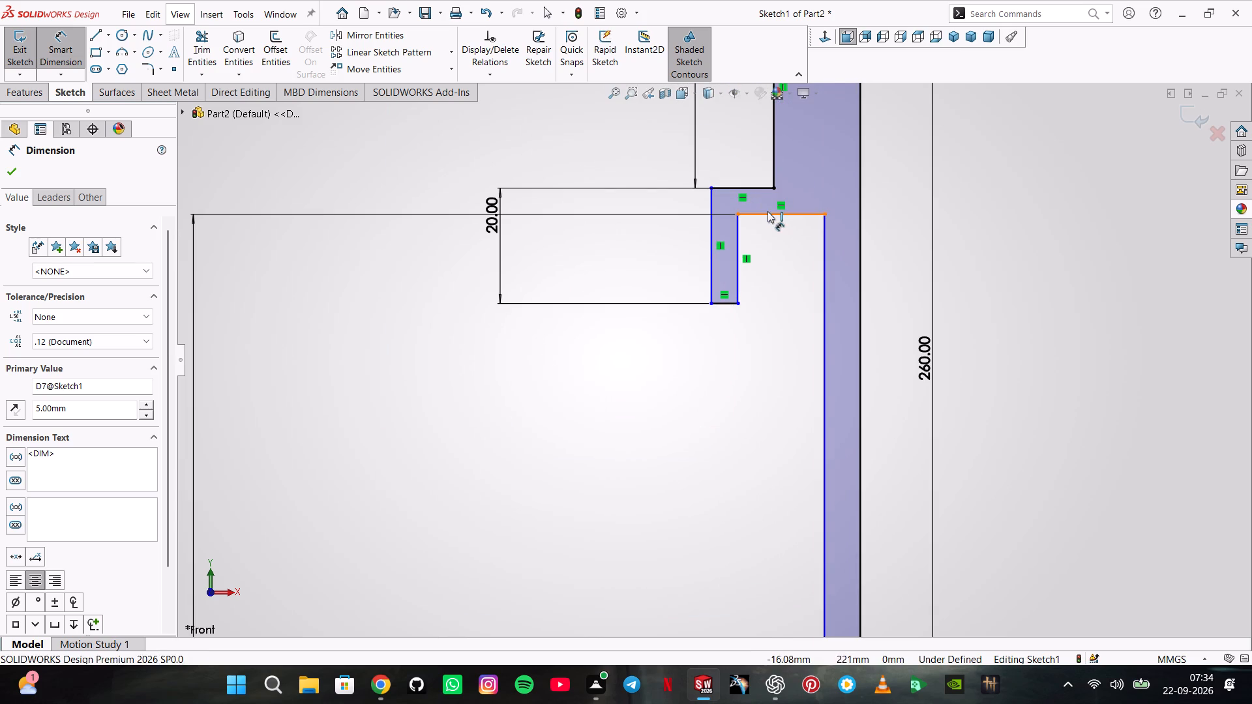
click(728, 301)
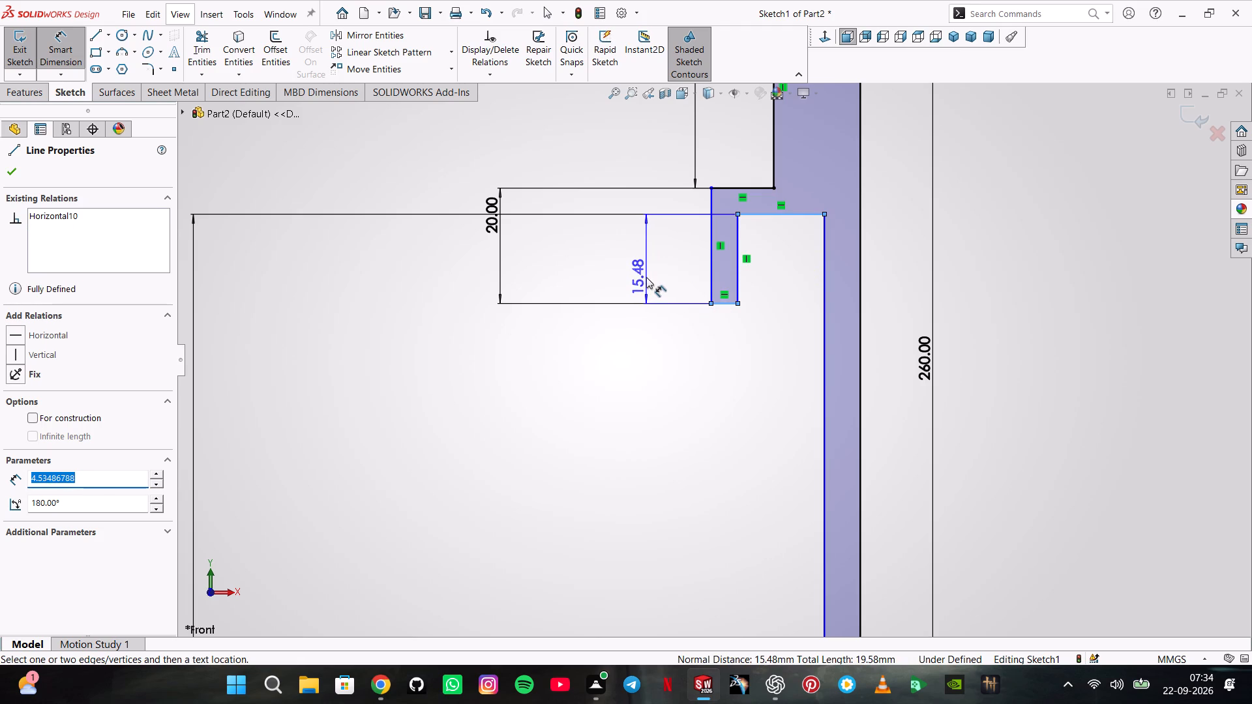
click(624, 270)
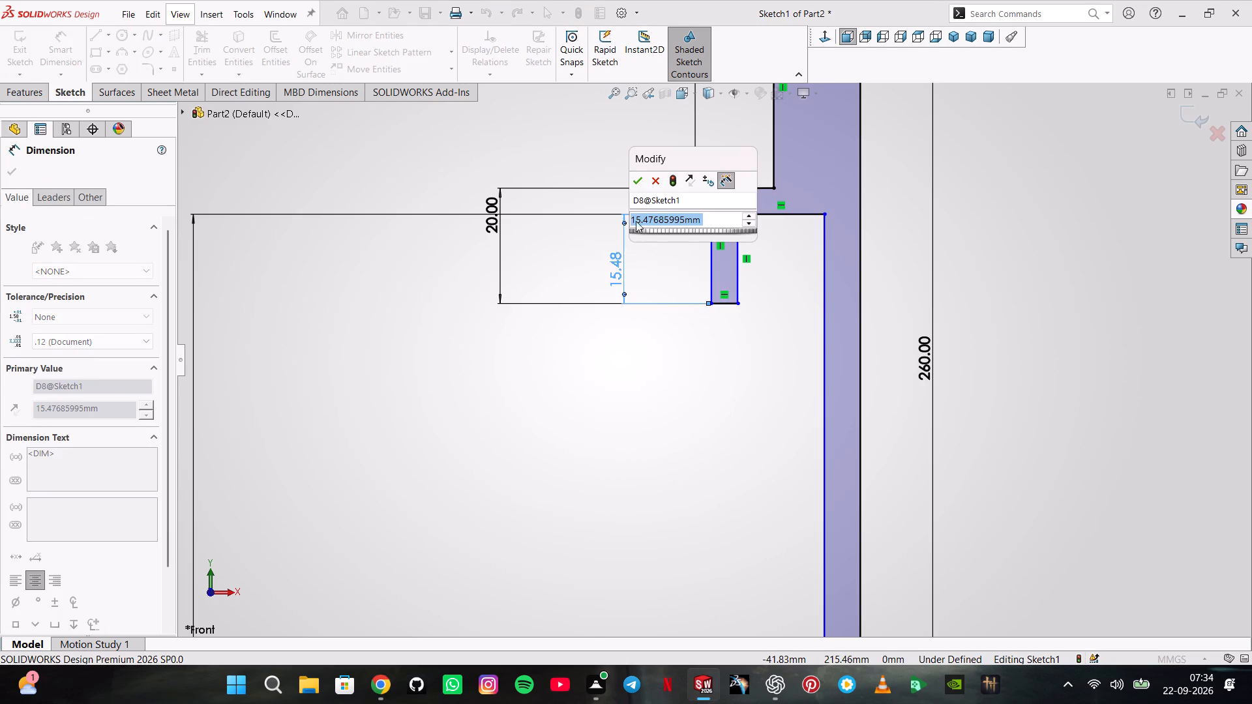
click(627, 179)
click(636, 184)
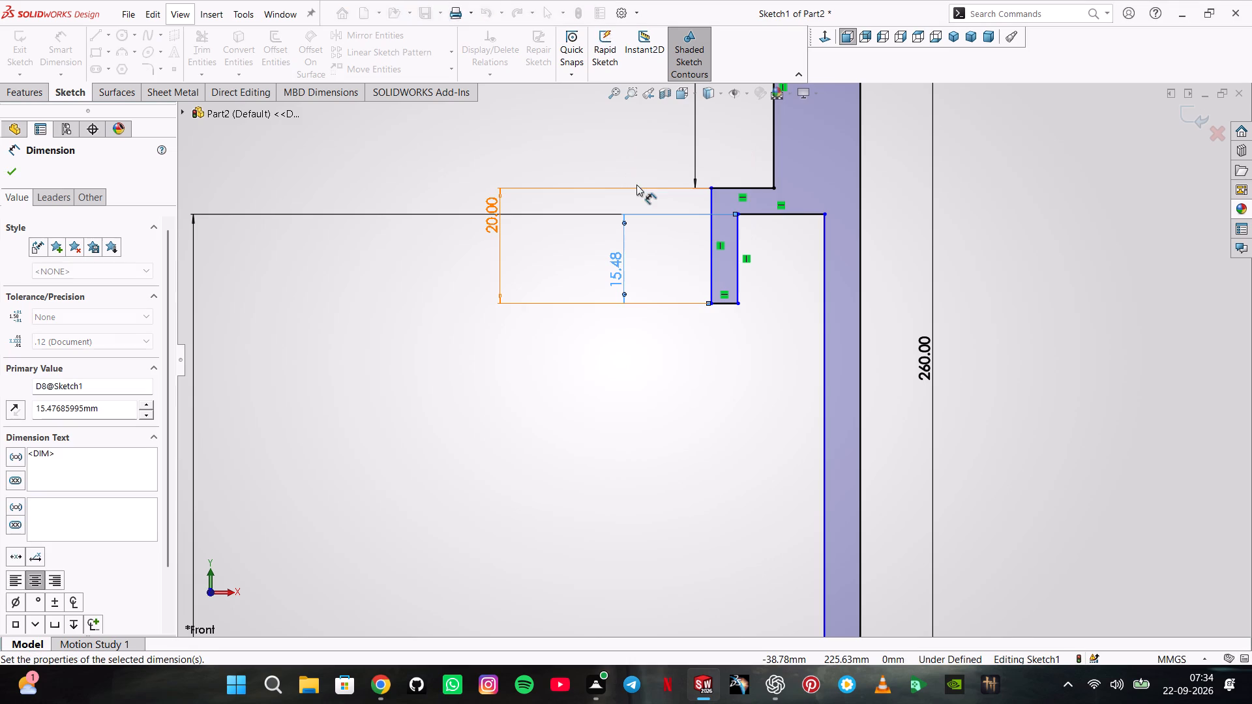
Set the height dimension of the upper lip's outer vertical edge to 45 mm.
double_click(485, 219)
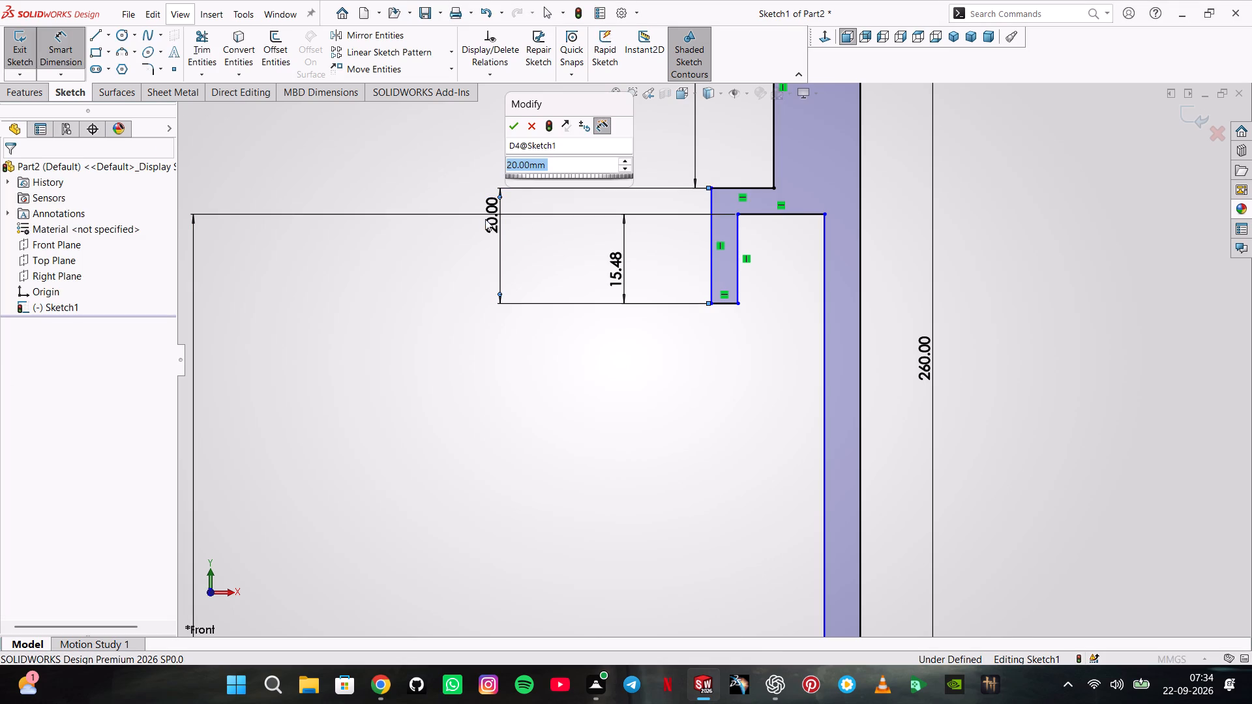
key(4)
key(5)
key(Return)
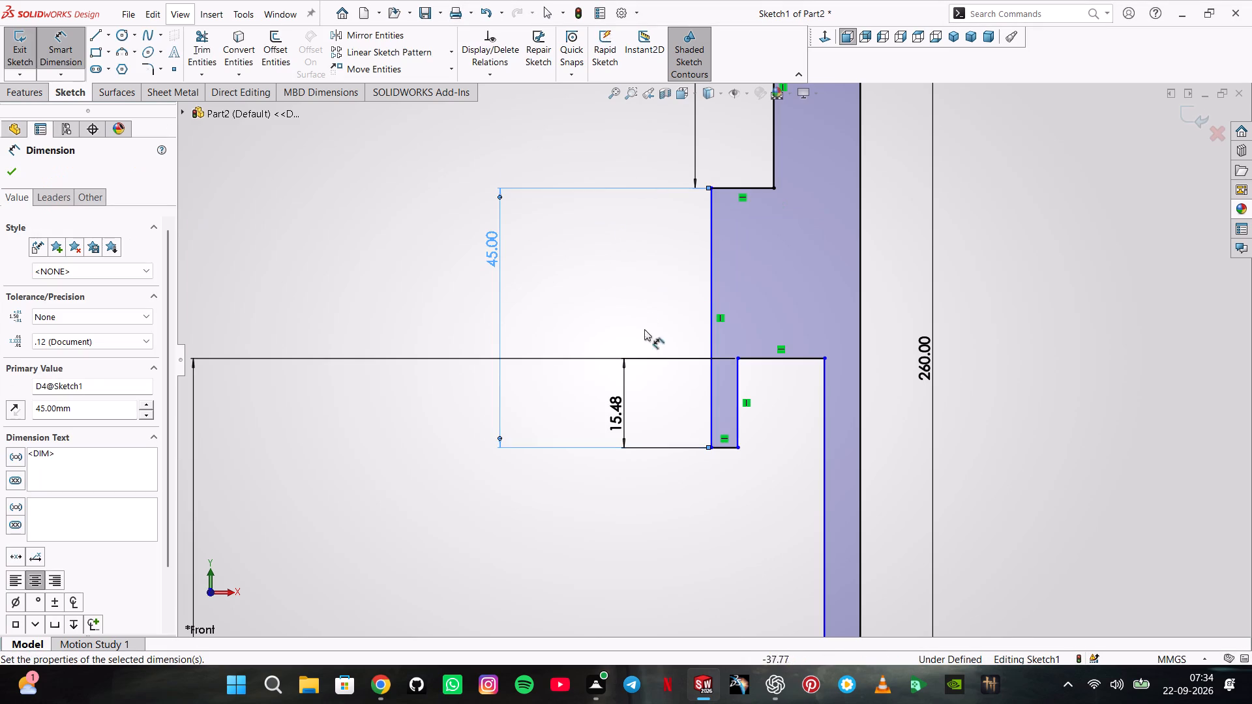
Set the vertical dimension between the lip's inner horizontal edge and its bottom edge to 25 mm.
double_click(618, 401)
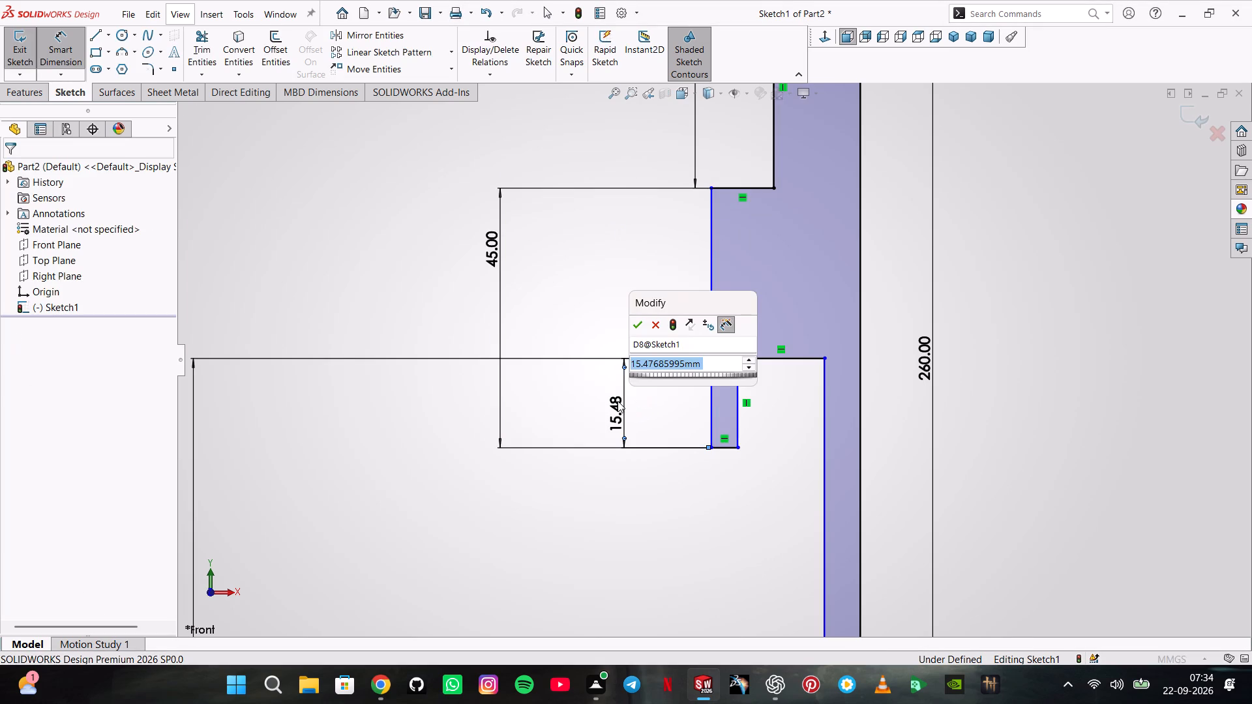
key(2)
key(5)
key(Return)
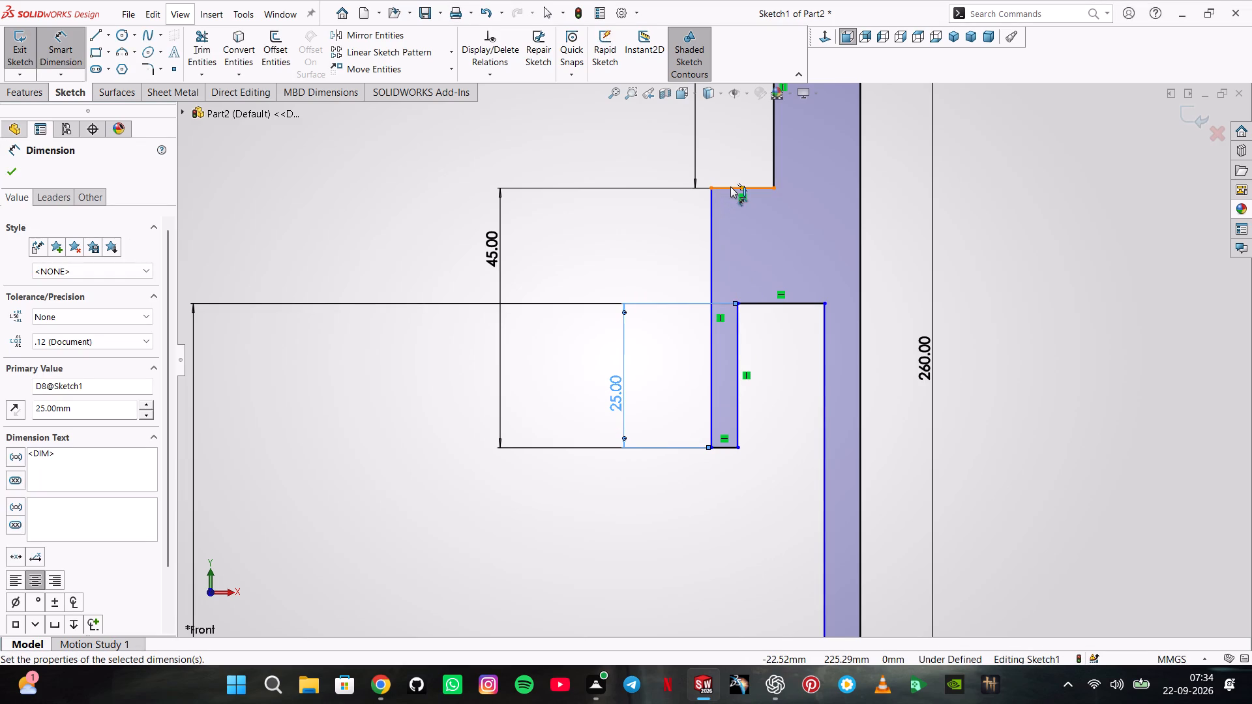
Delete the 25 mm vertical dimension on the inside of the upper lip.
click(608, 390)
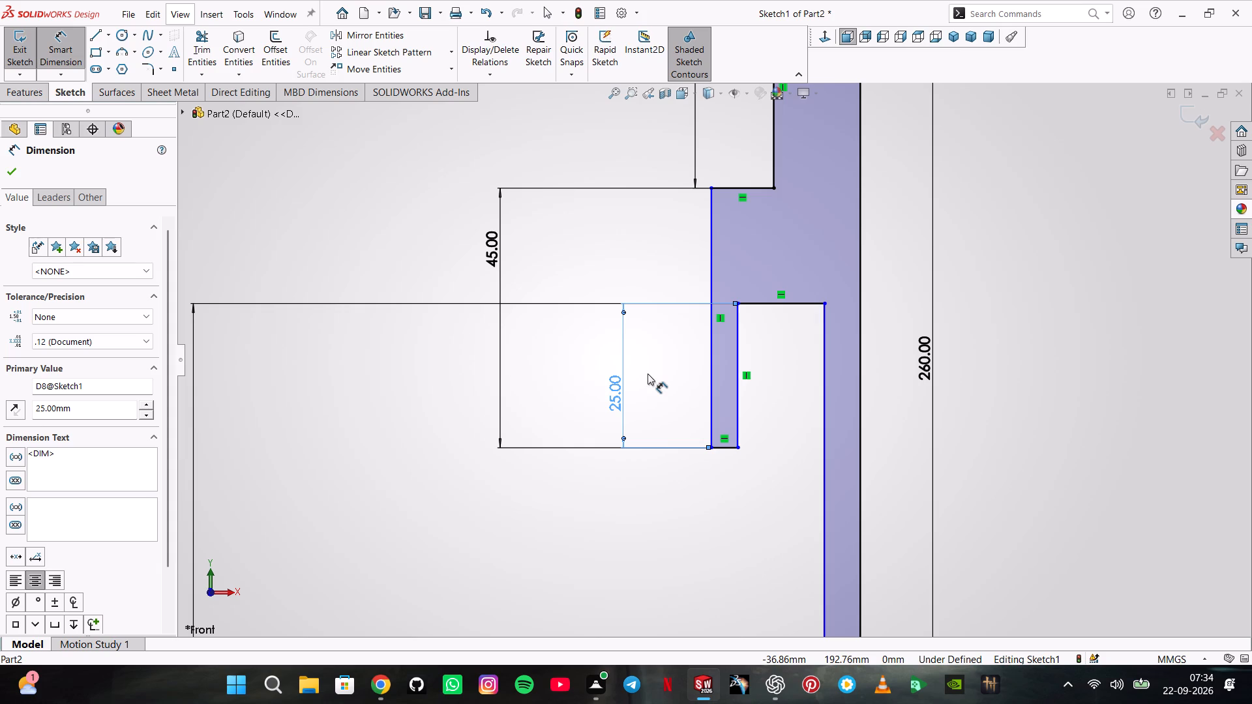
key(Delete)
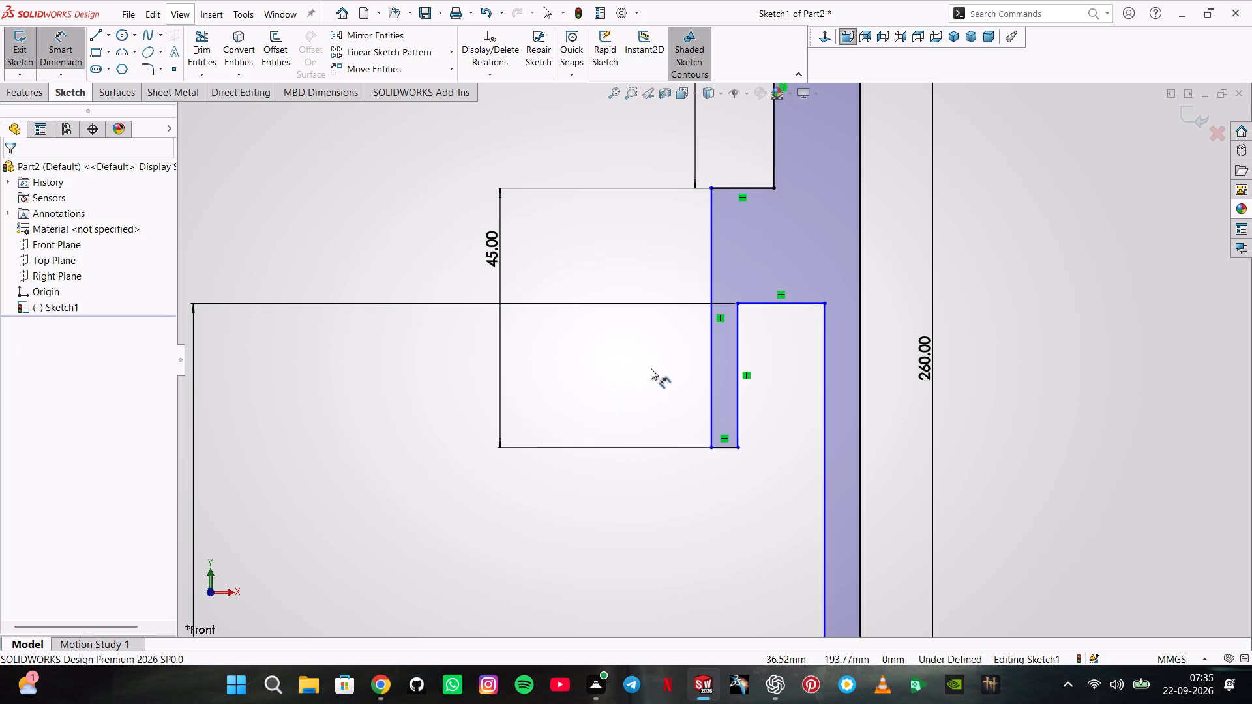
Dimension the vertical distance between the upper lip's top edge and its inner horizontal edge as 20 mm.
click(767, 184)
click(766, 186)
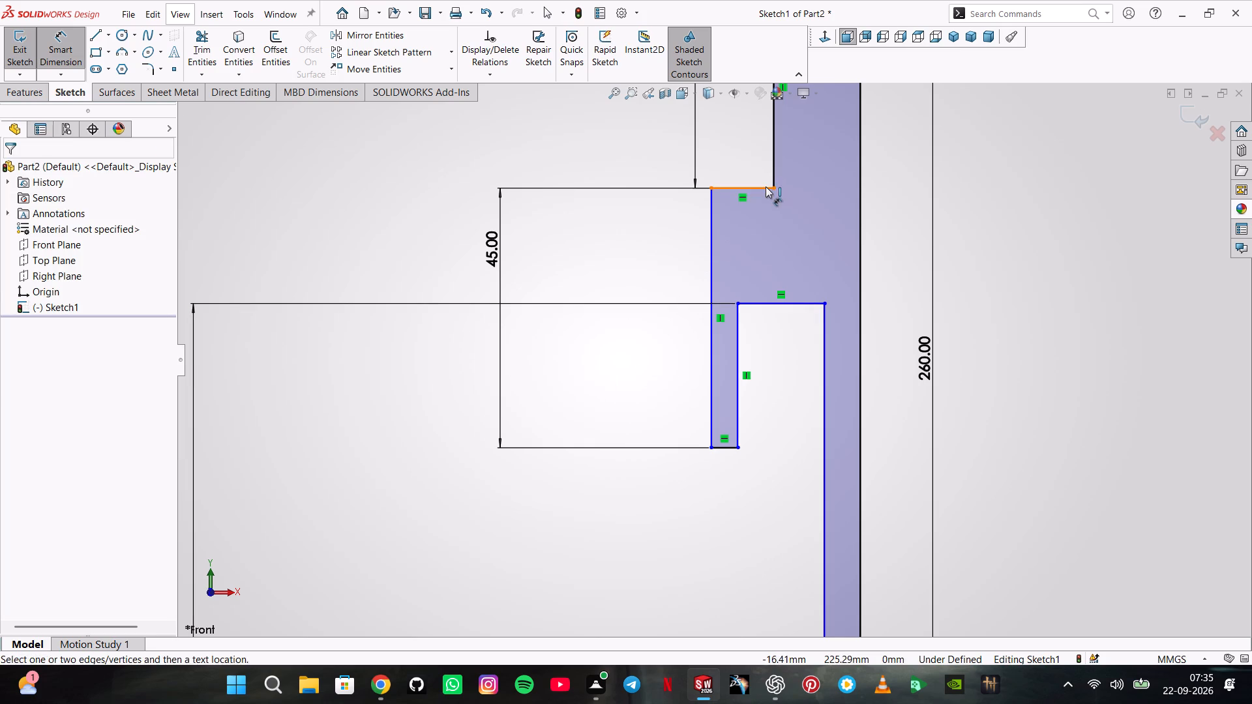
click(769, 301)
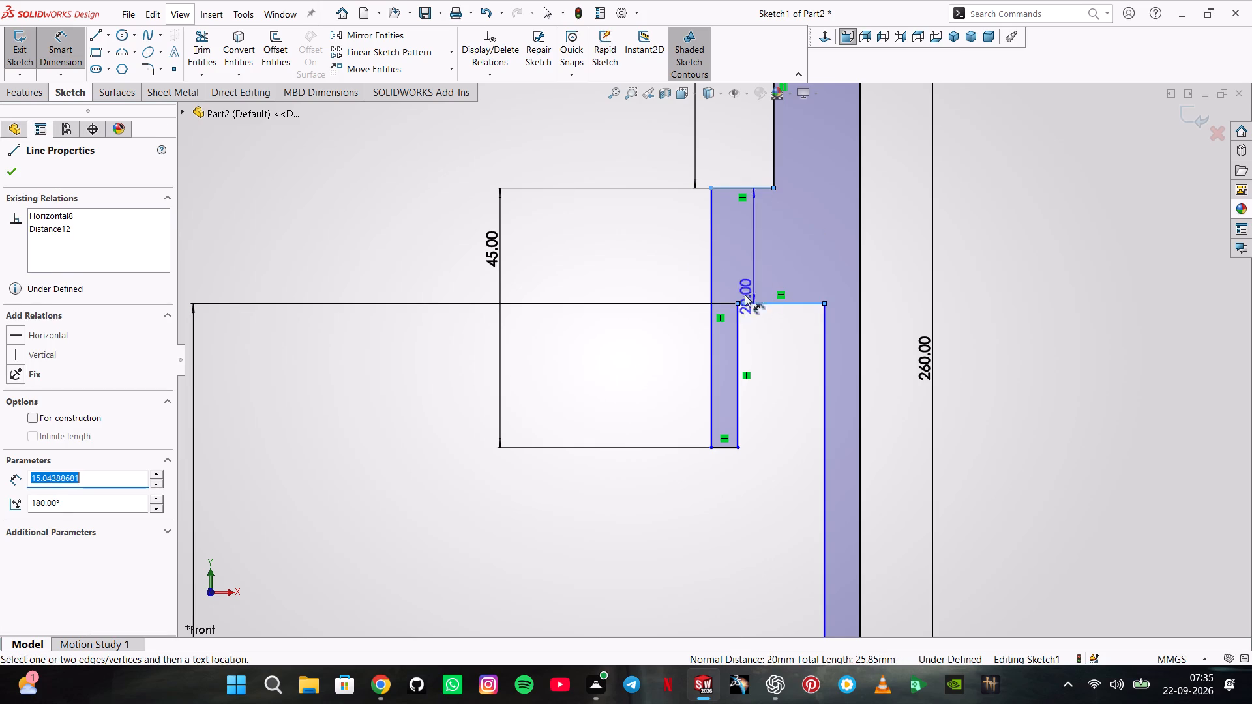
click(670, 284)
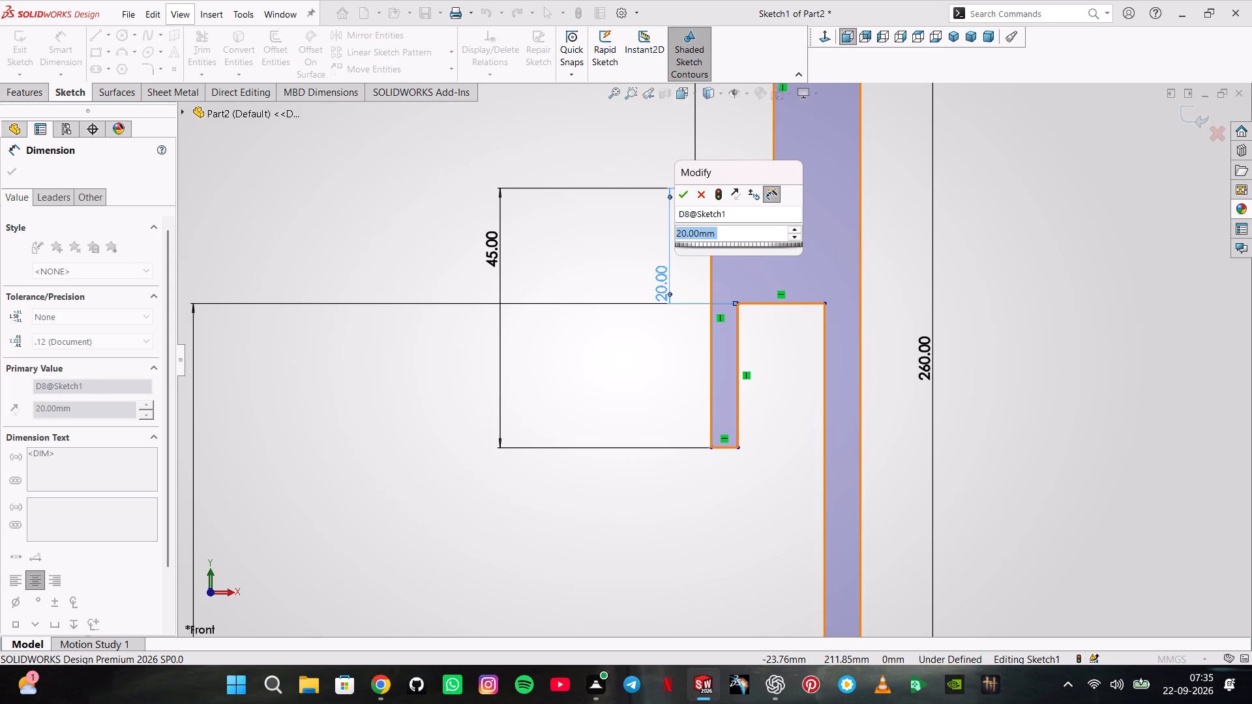
click(690, 198)
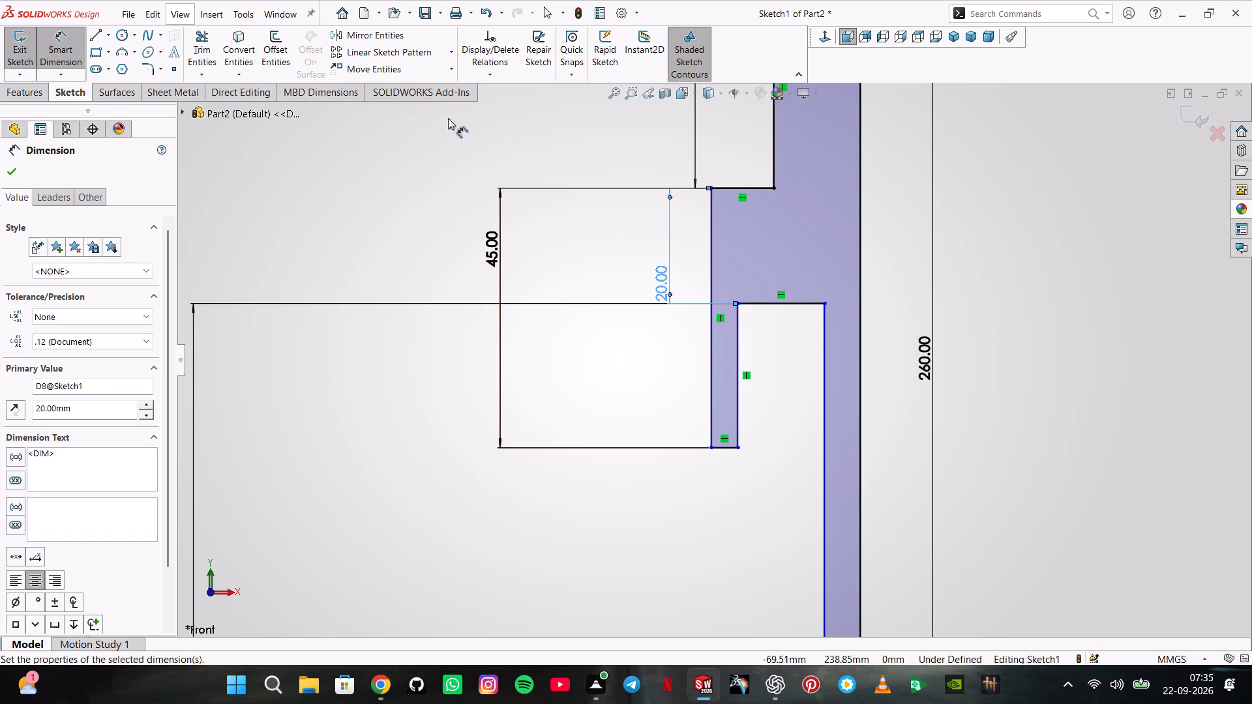
Dimension the horizontal distance from the lower flange's outer edge to the long inner vertical line as 19 mm.
scroll(790, 426, up, 7)
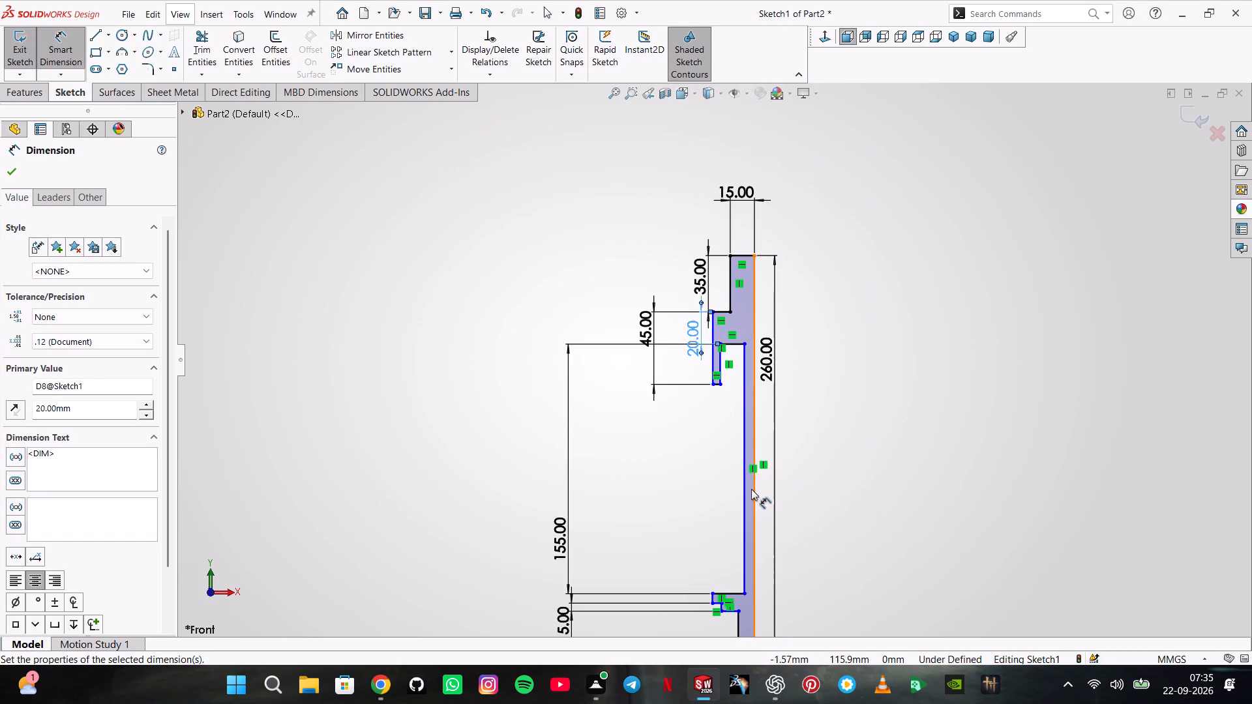
scroll(758, 512, down, 4)
scroll(751, 526, up, 3)
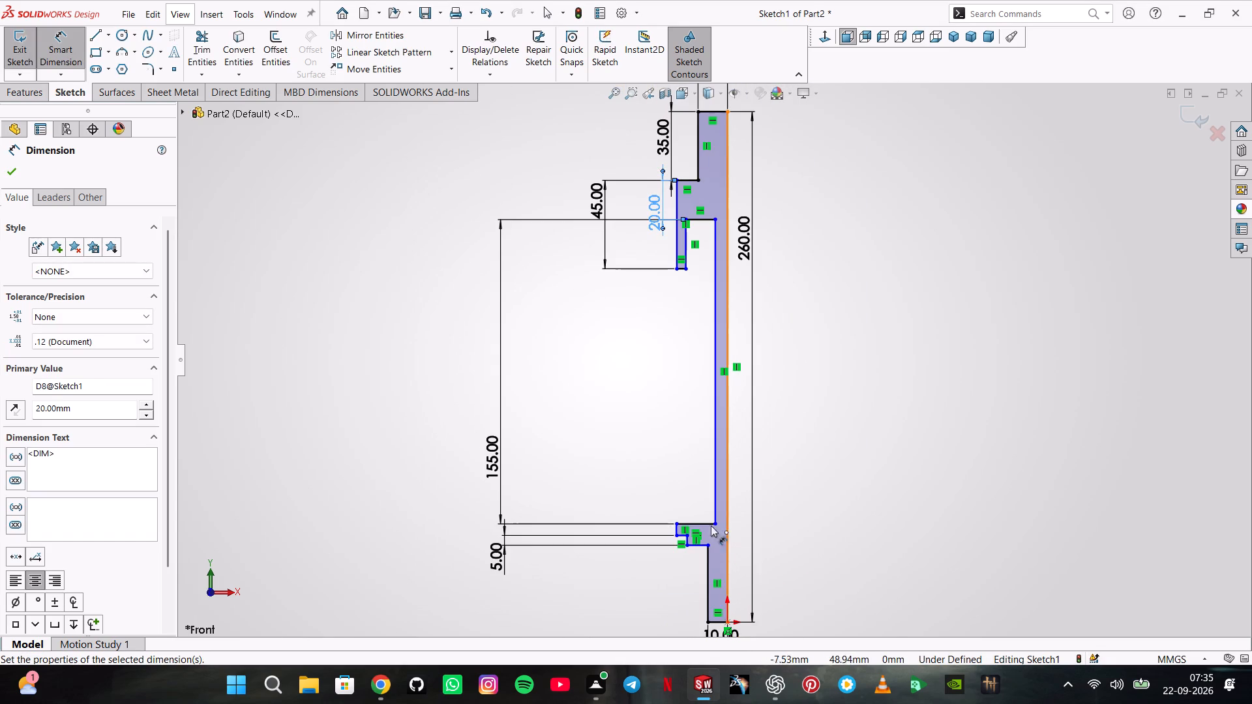
scroll(669, 516, down, 4)
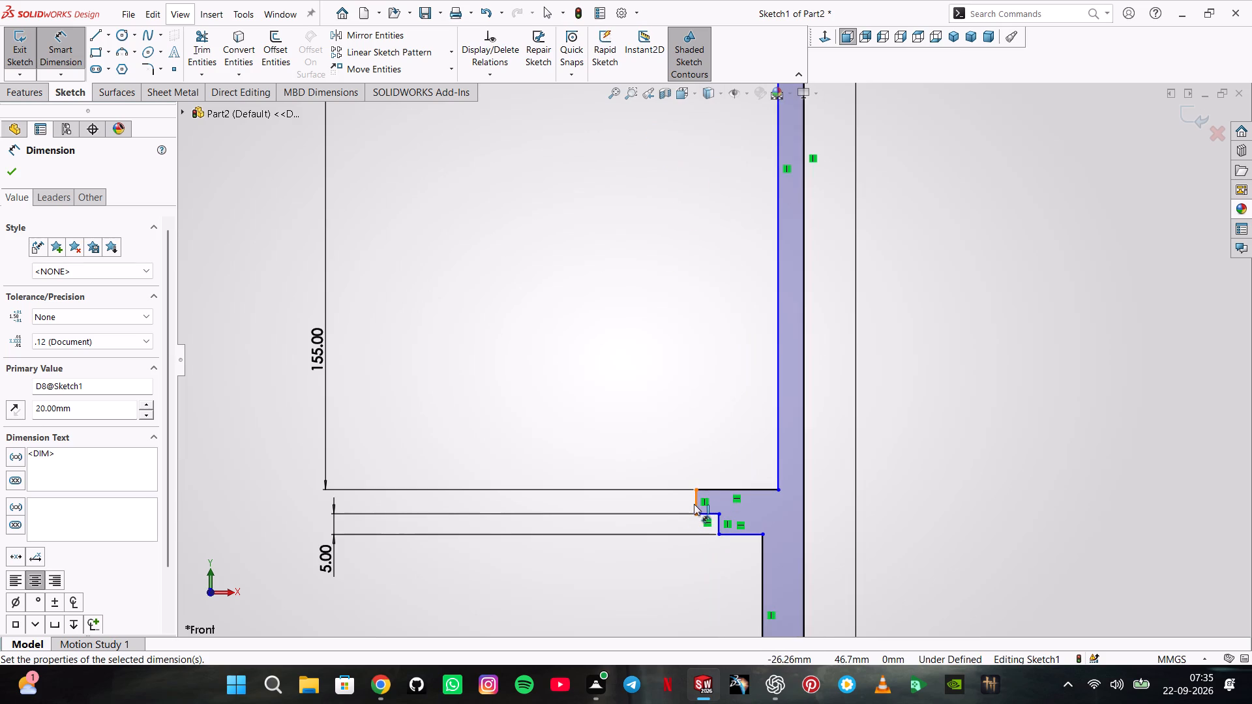
click(694, 504)
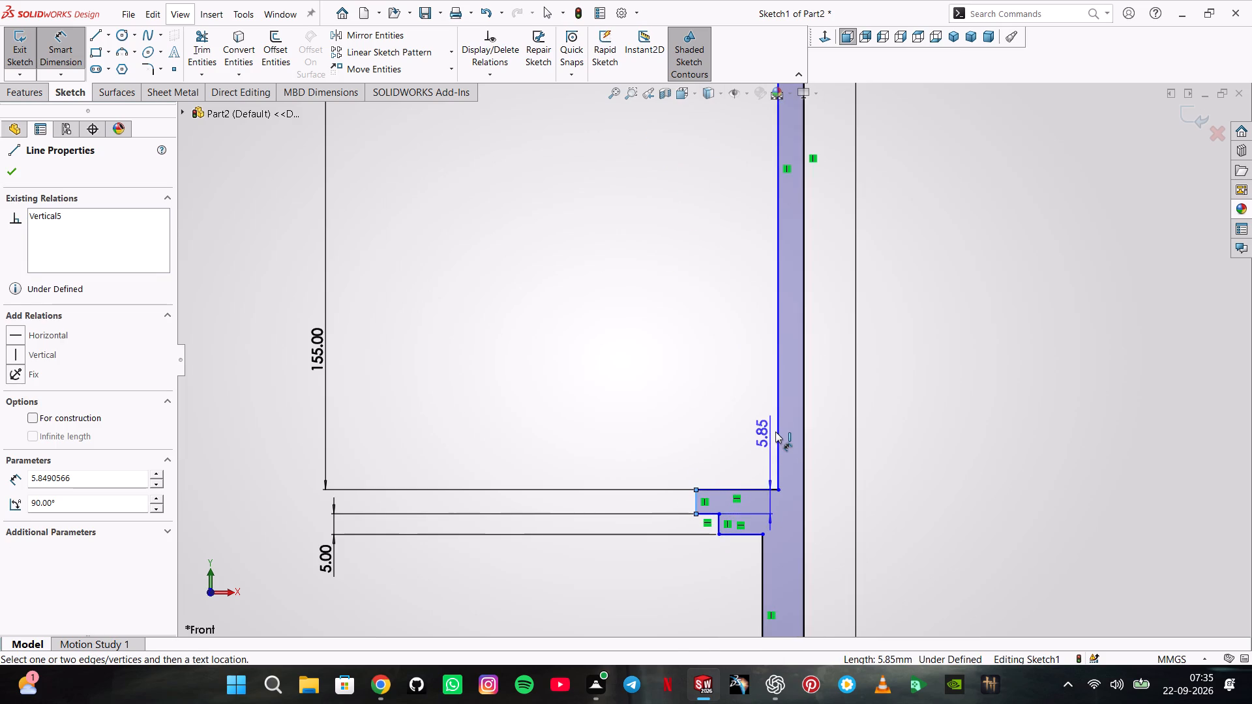
click(775, 432)
click(719, 413)
text(19)
key(Return)
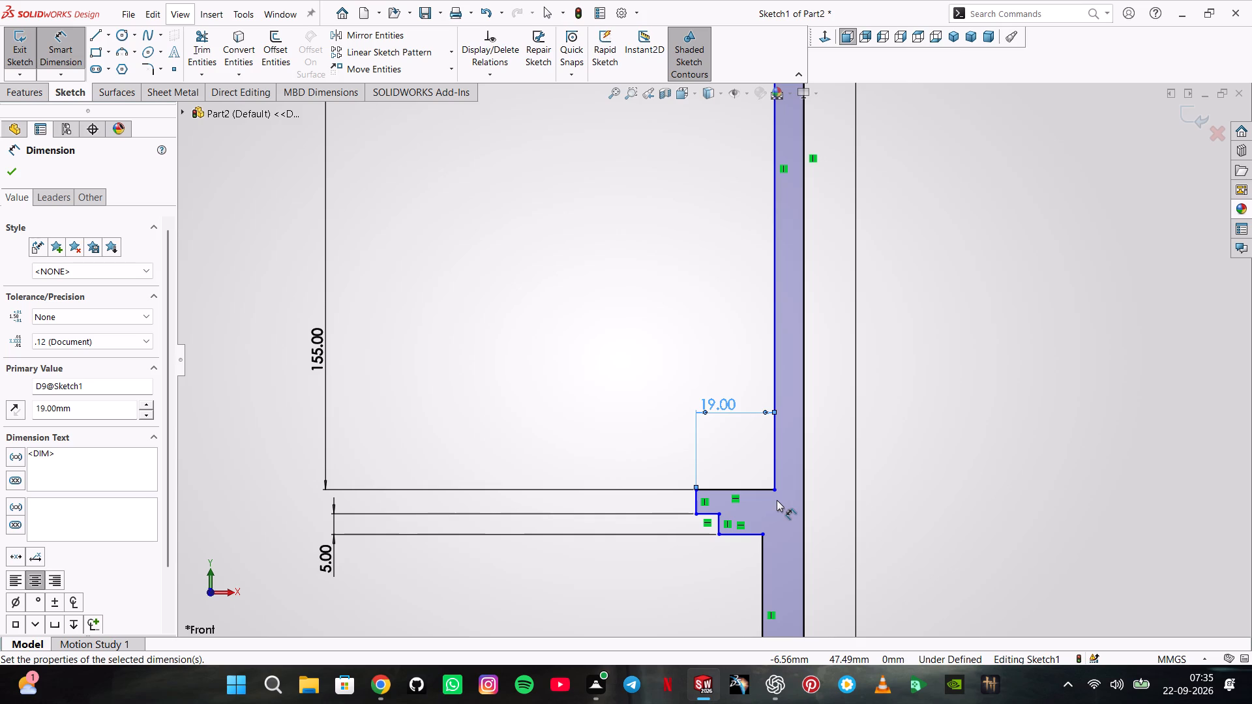
Dimension the horizontal distance from the flange's lower step edge to the vertical edge below the flange as 15 mm.
click(766, 549)
click(722, 521)
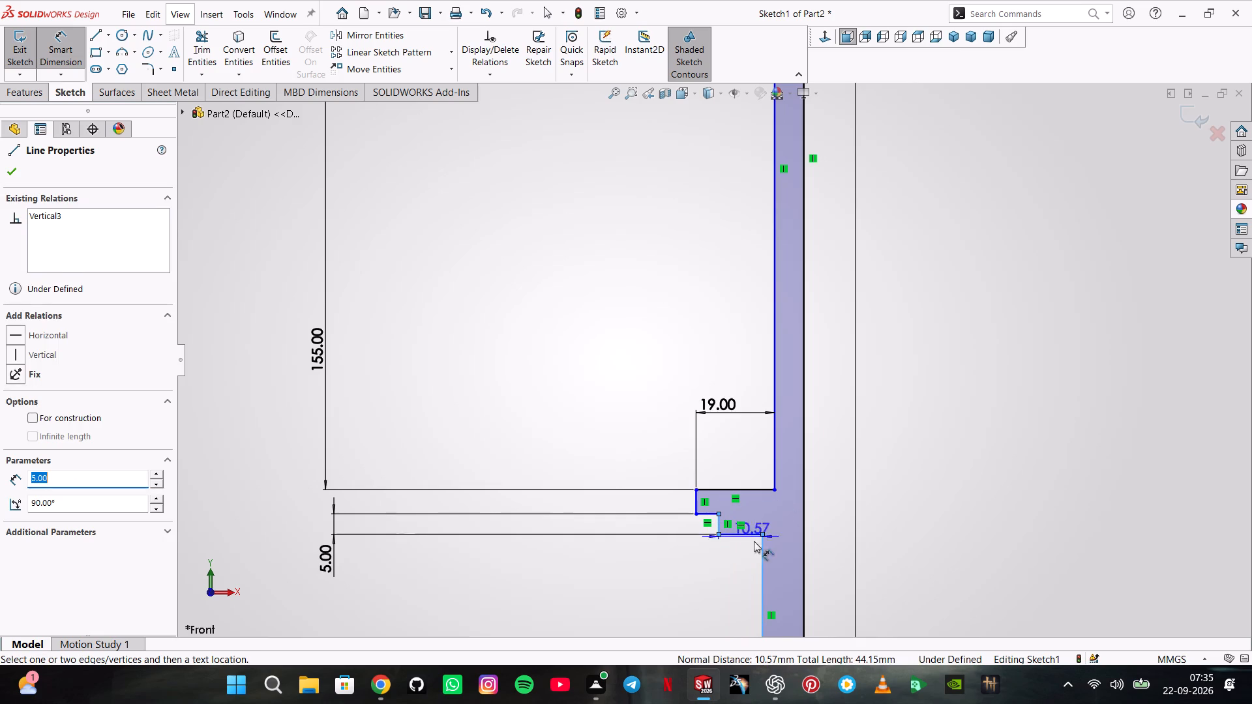
click(742, 596)
key(1)
key(5)
key(Return)
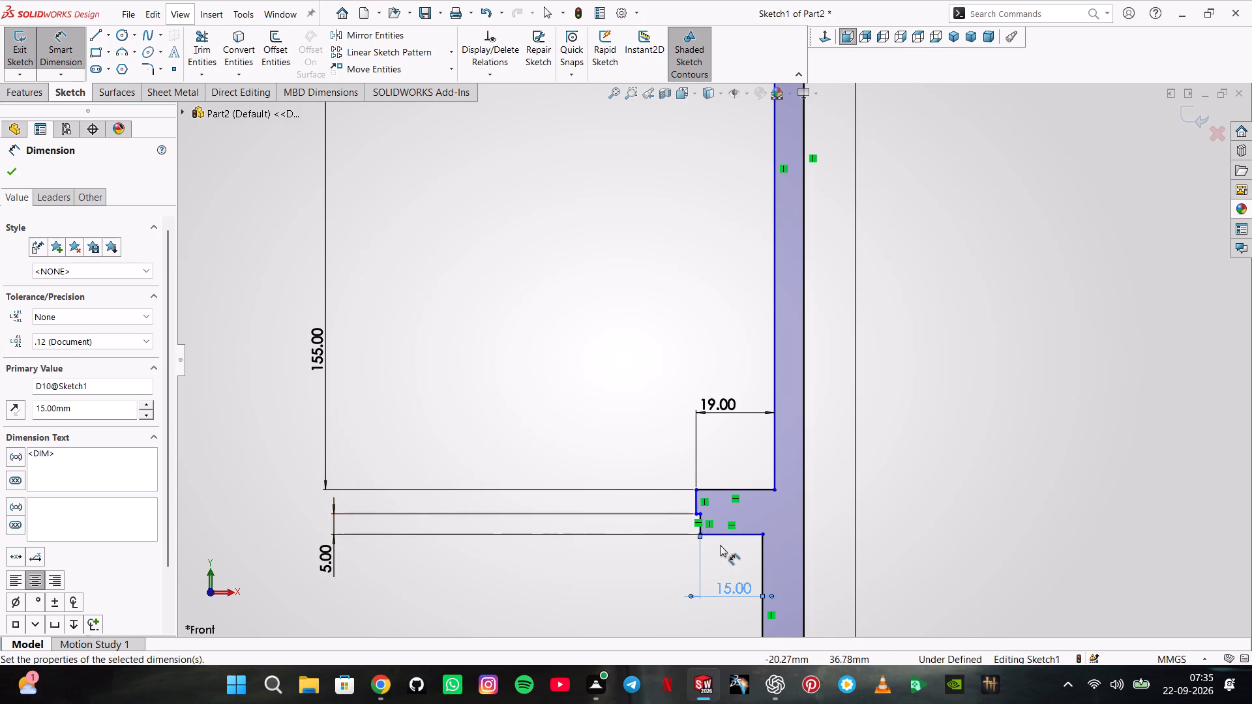
scroll(699, 525, down, 5)
scroll(717, 525, up, 4)
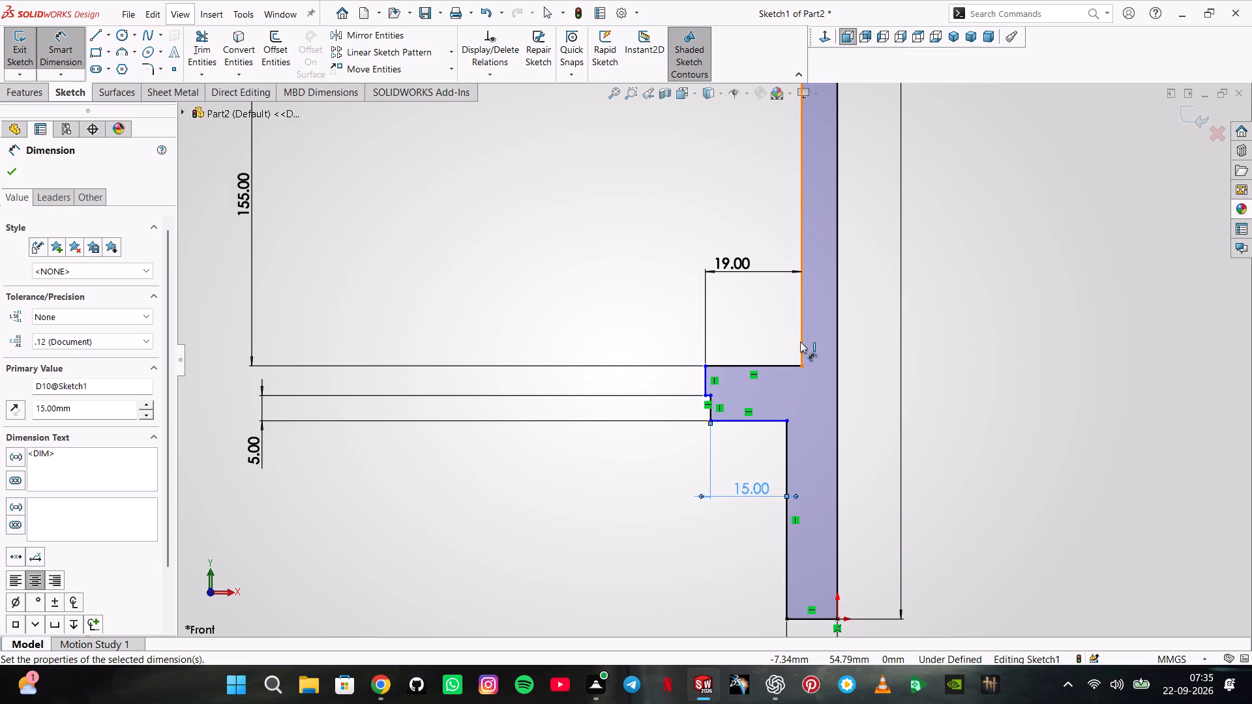
key(Escape)
key(Escape)
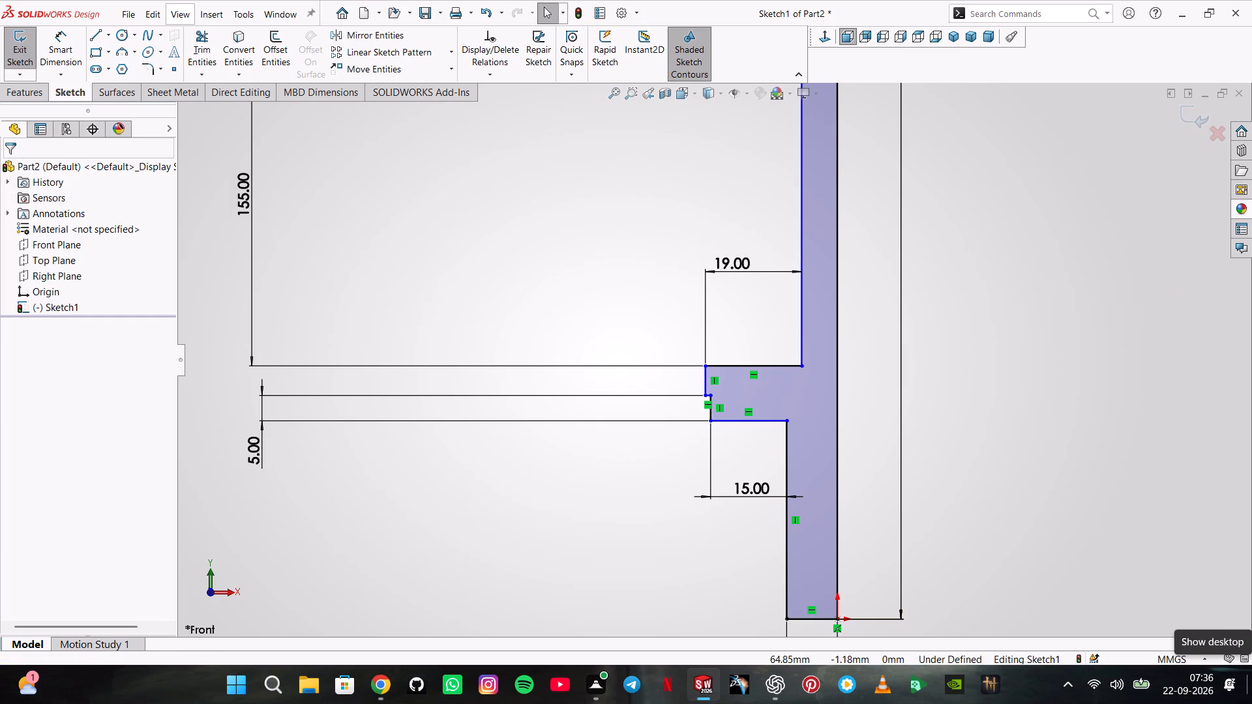
Make the long inner vertical line collinear with the vertical edge below the lower flange.
click(801, 321)
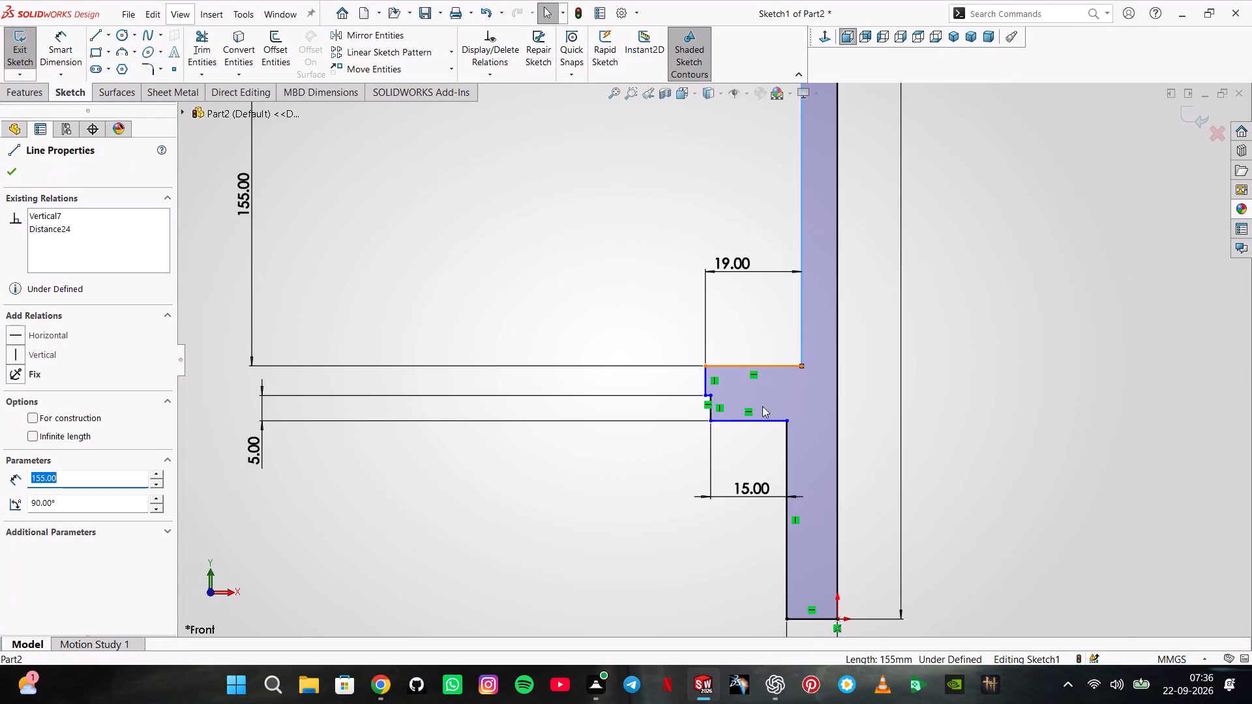
ctrl+click(787, 434)
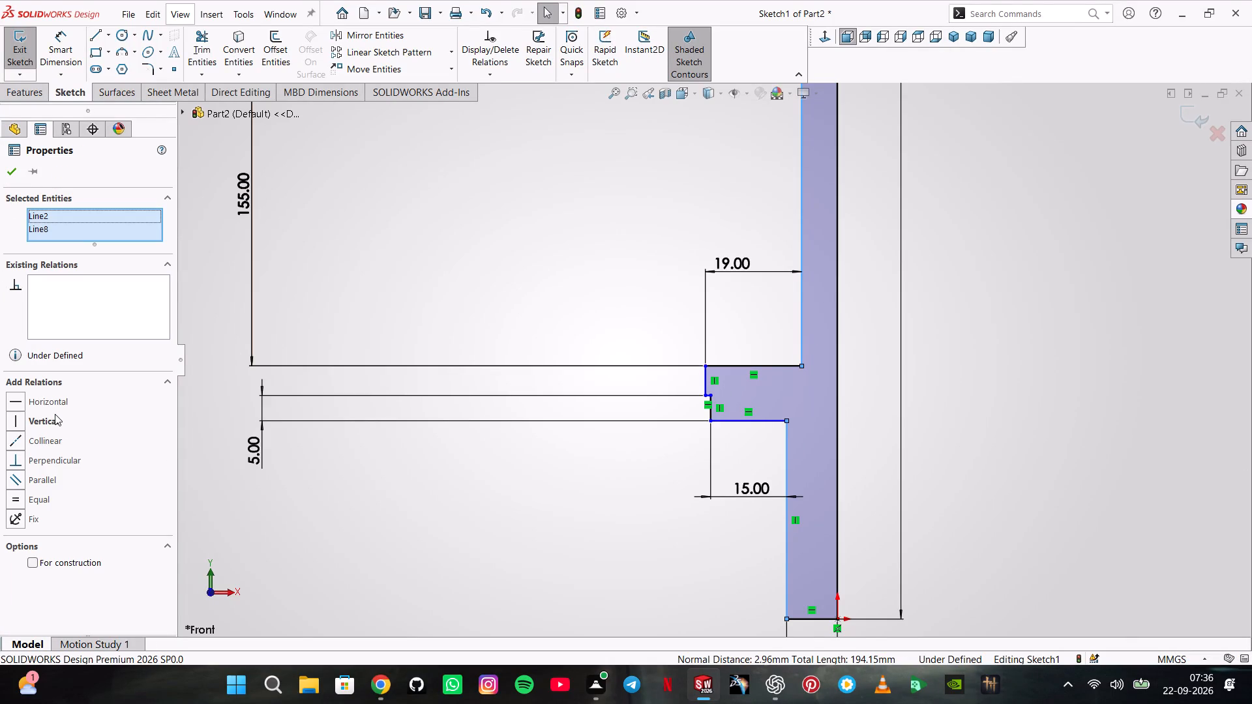
click(51, 415)
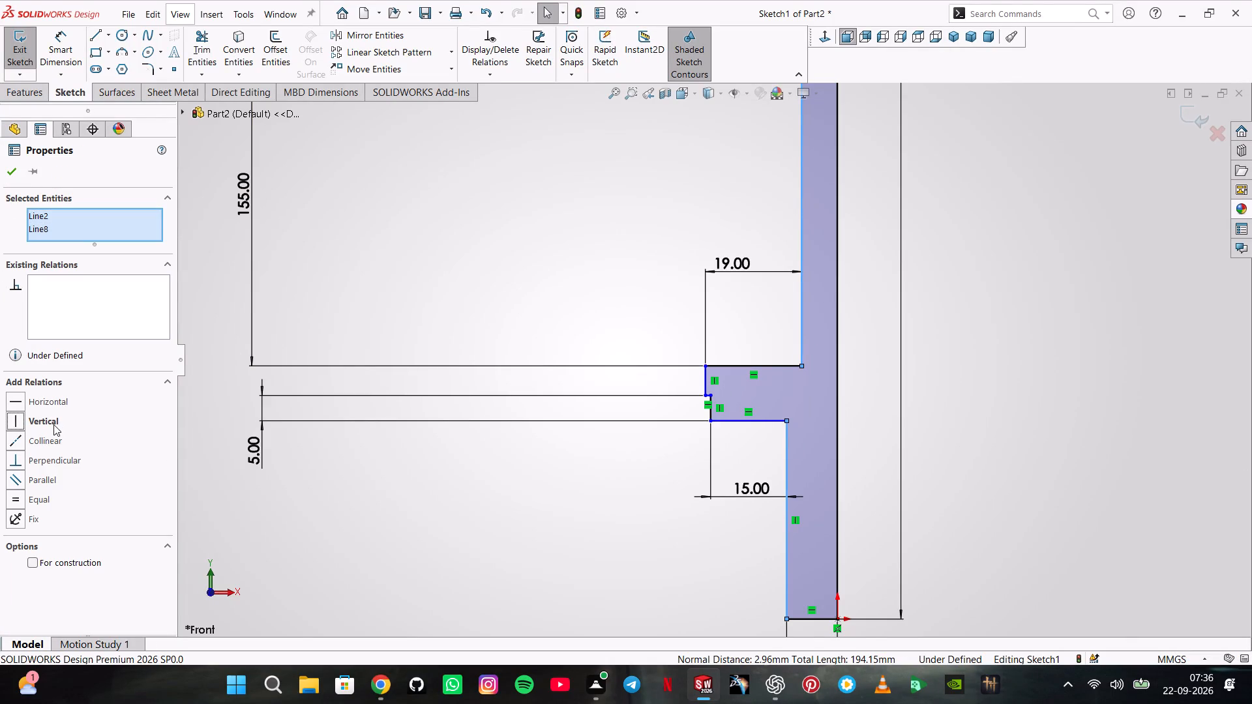
click(47, 419)
click(43, 442)
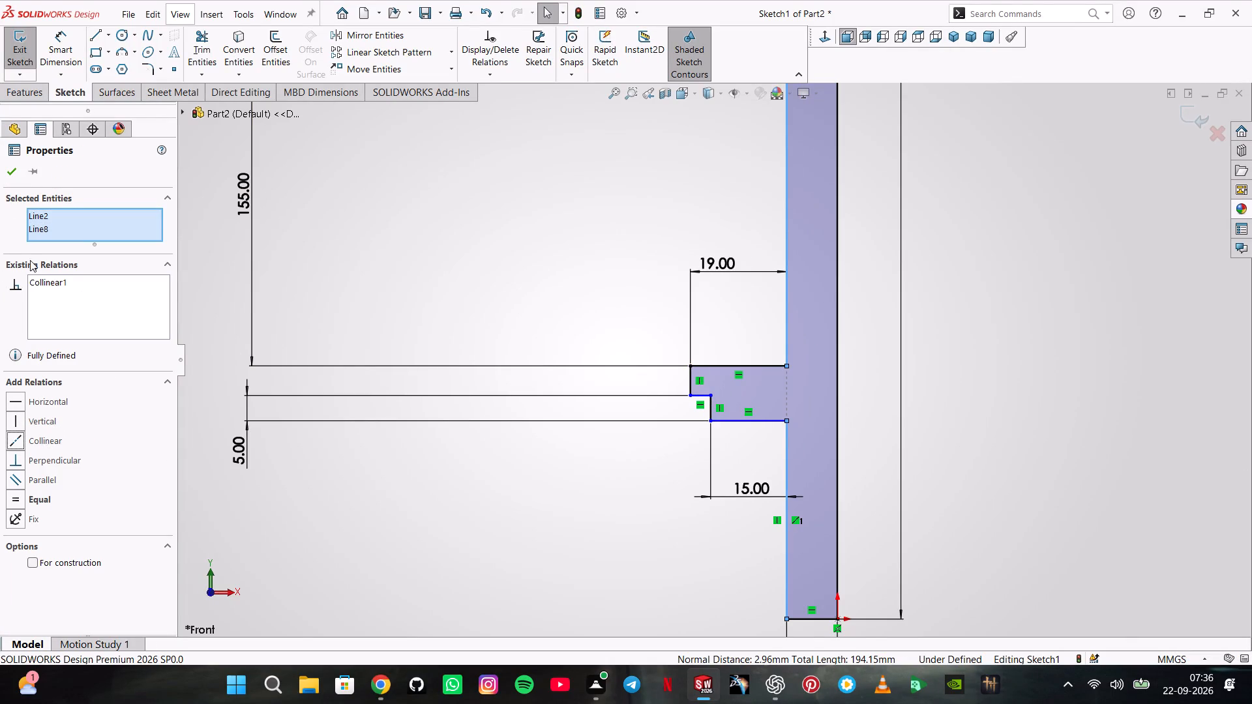
click(14, 175)
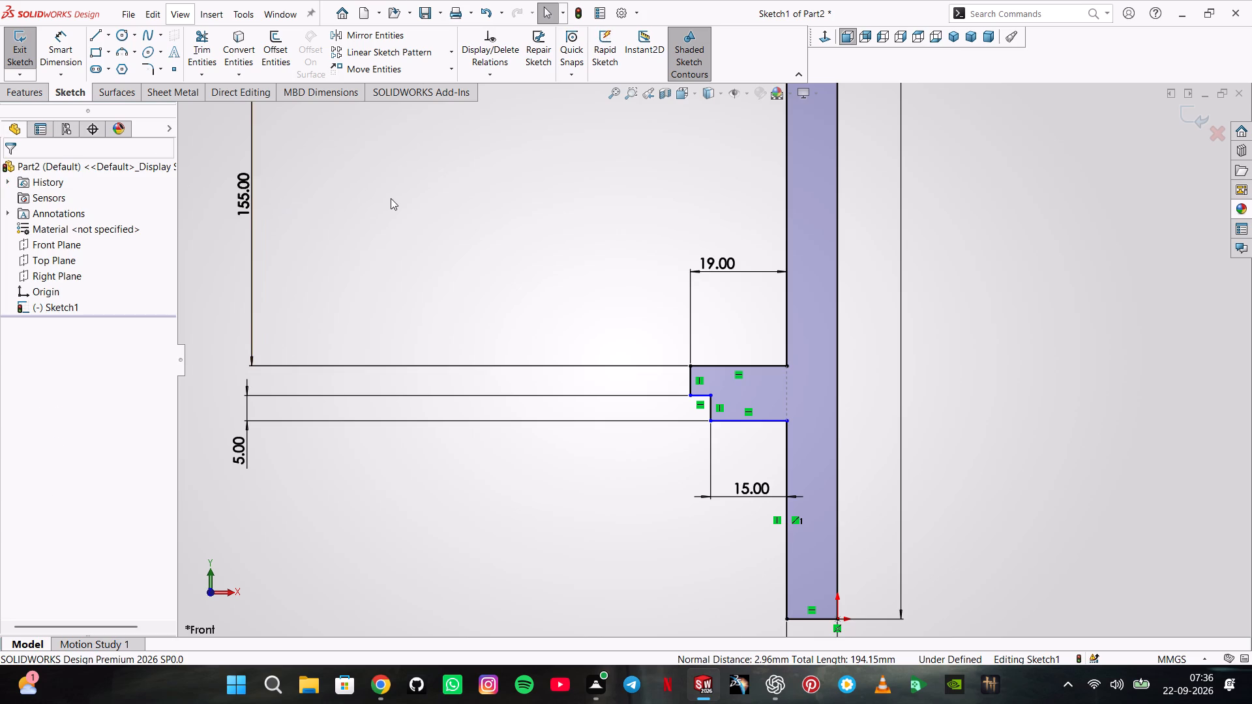
Dimension the upper lip's wall thickness between its outer and inner vertical edges as 4 mm.
scroll(667, 216, up, 3)
scroll(761, 187, up, 4)
scroll(723, 157, down, 5)
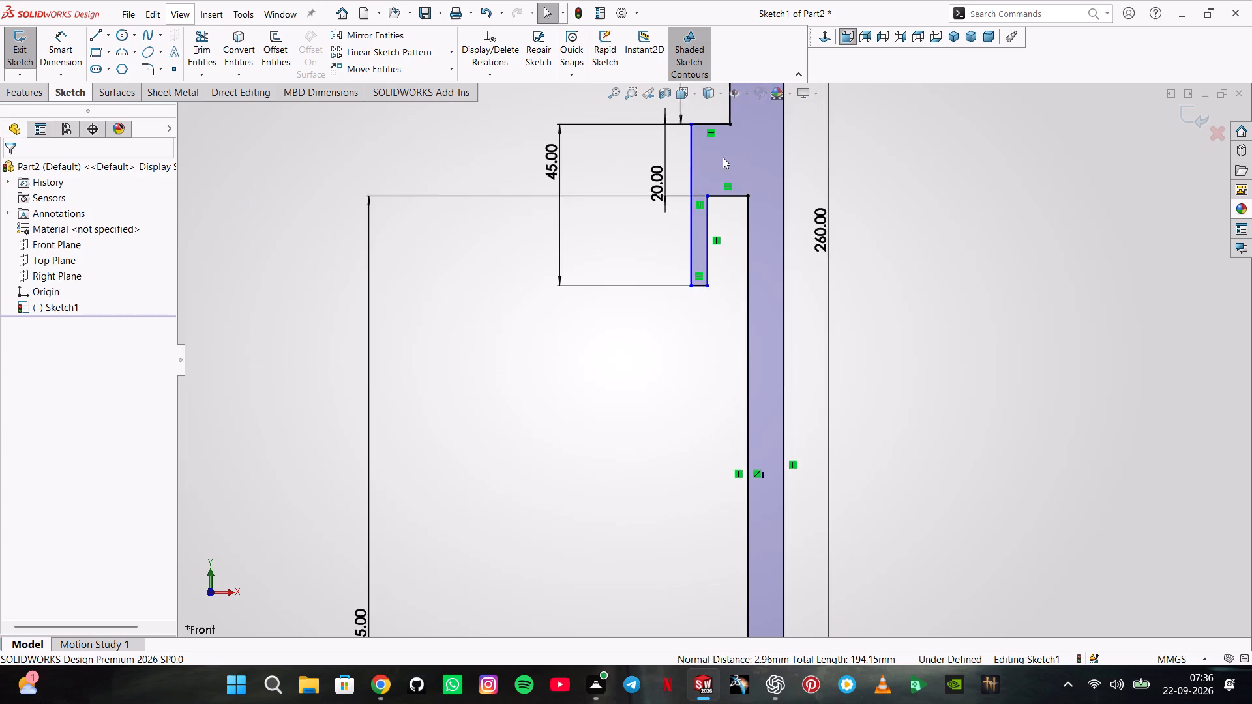
scroll(723, 156, up, 2)
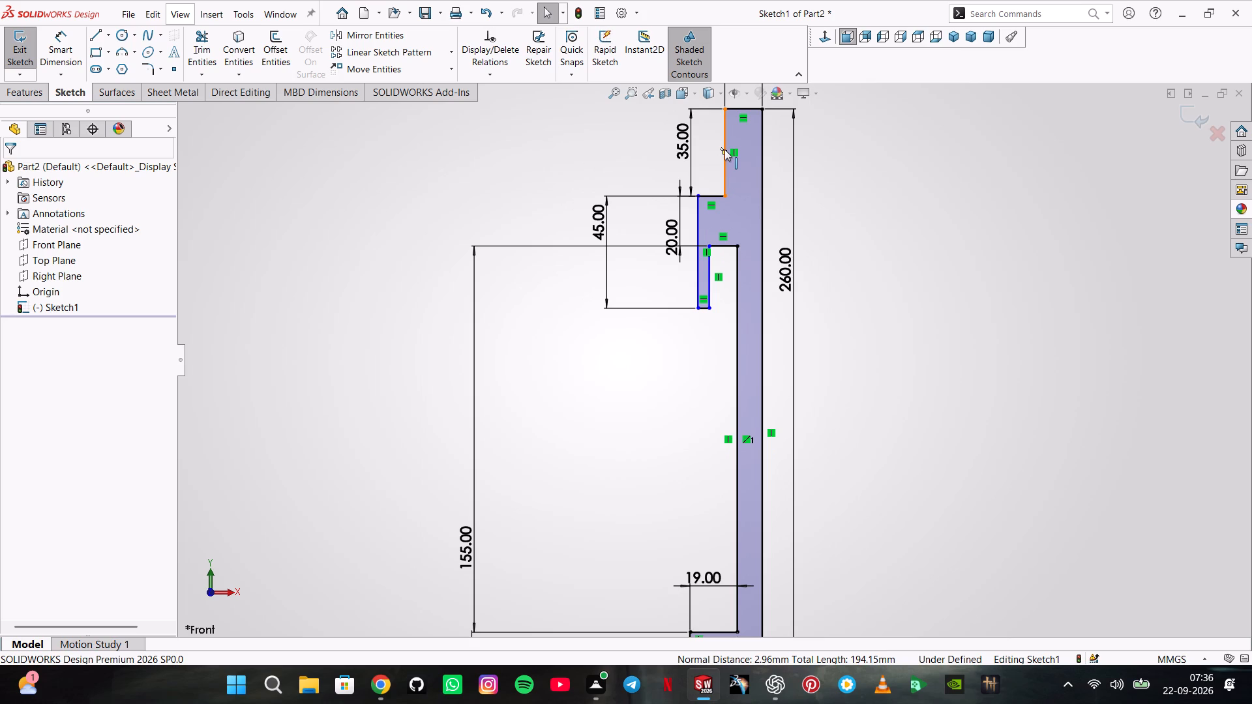
ctrl+click(695, 261)
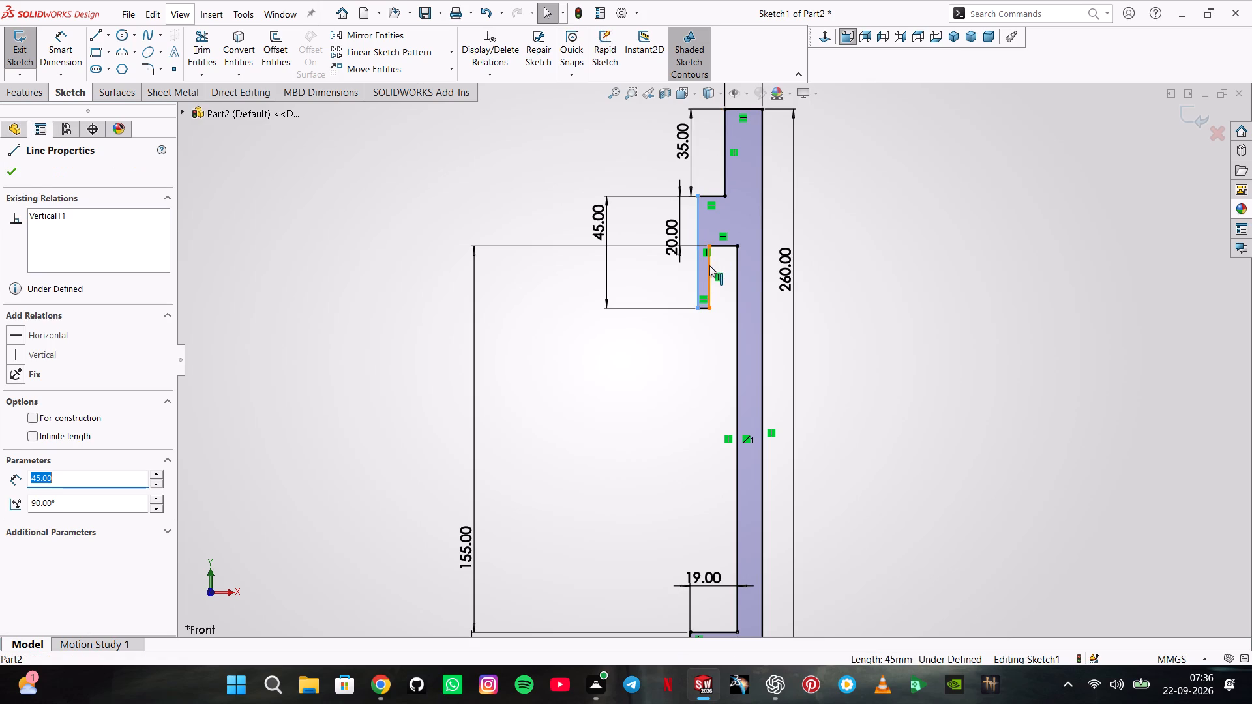
click(50, 51)
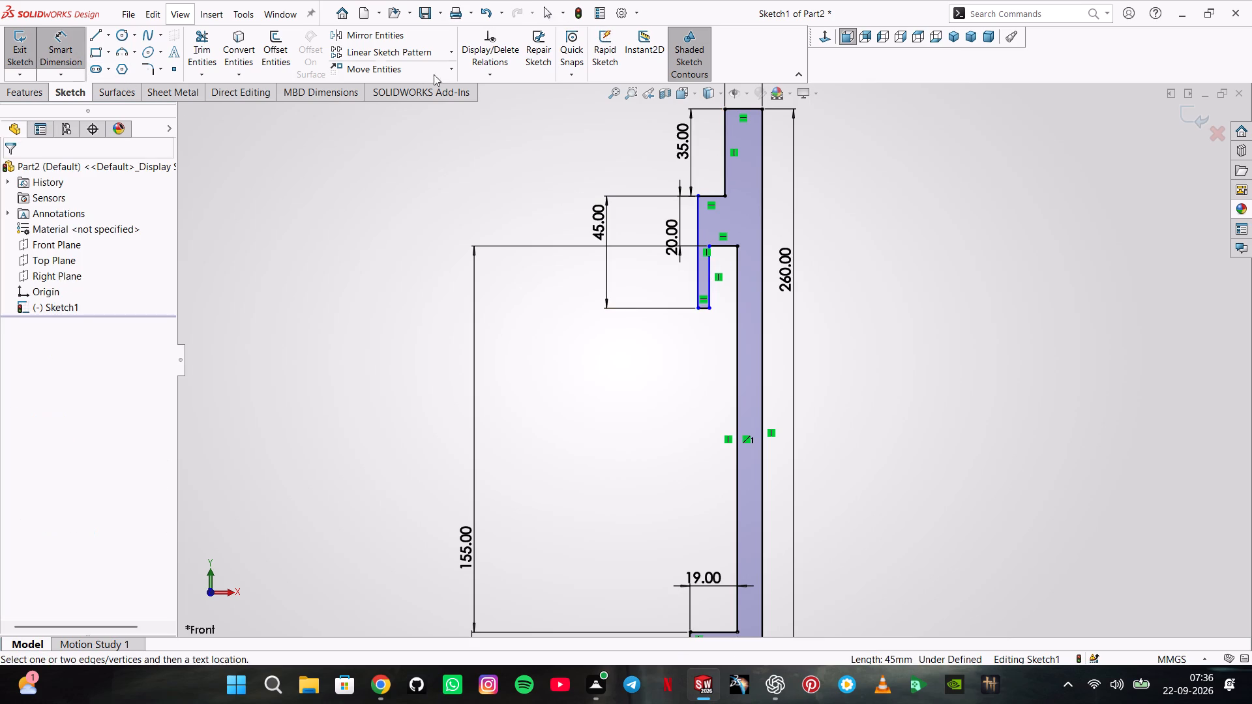
click(697, 260)
click(709, 262)
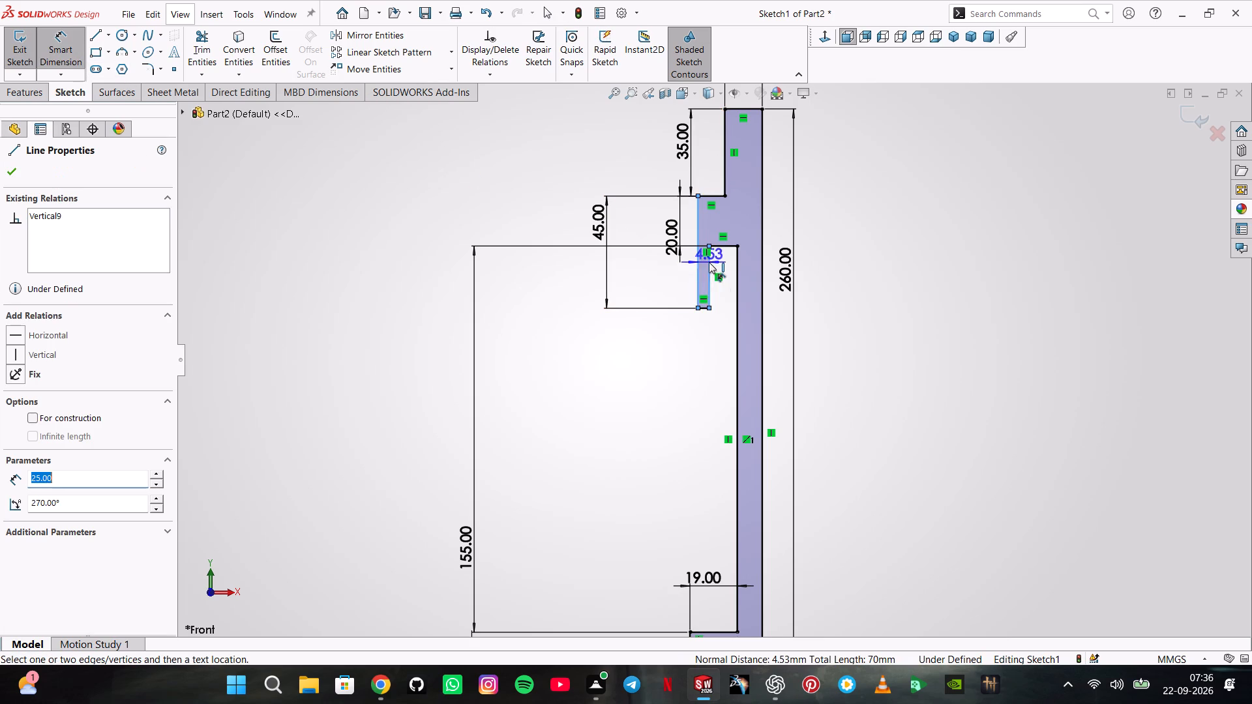
click(703, 347)
key(4)
key(Return)
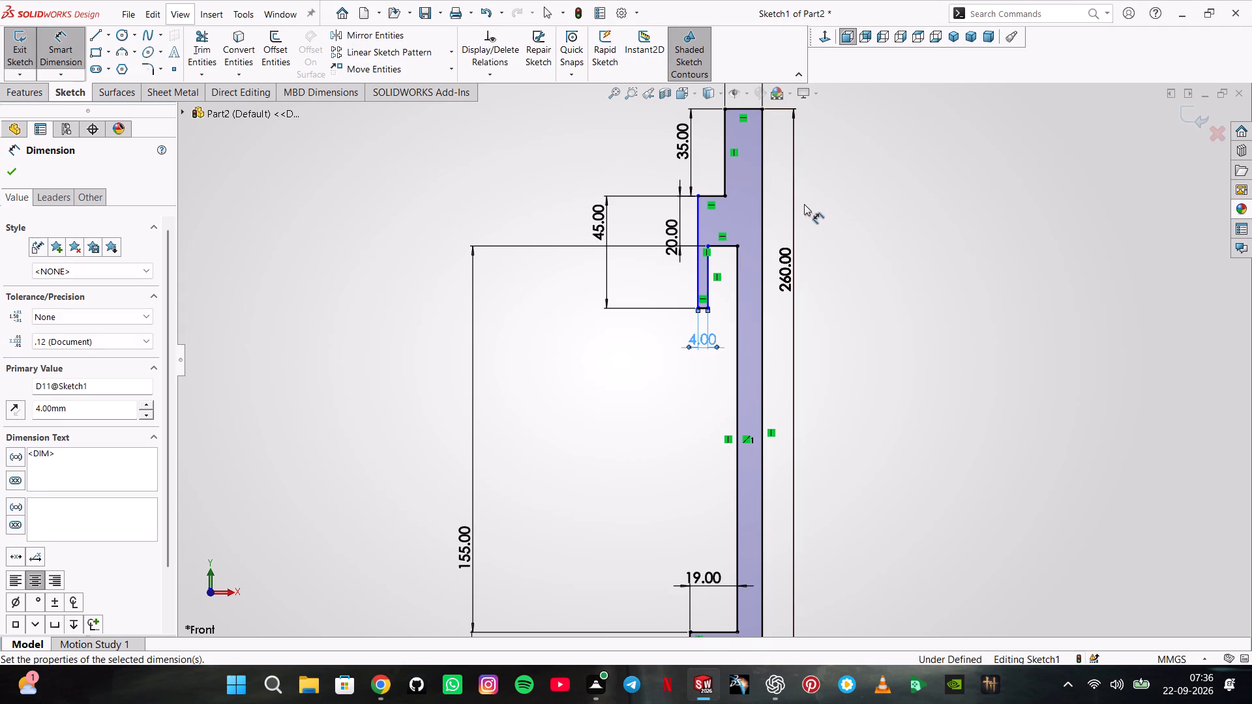
Dimension the horizontal distance between the top stub's outer vertical edge and the upper collar's outer edge as 58/2-15 (14 mm).
click(760, 145)
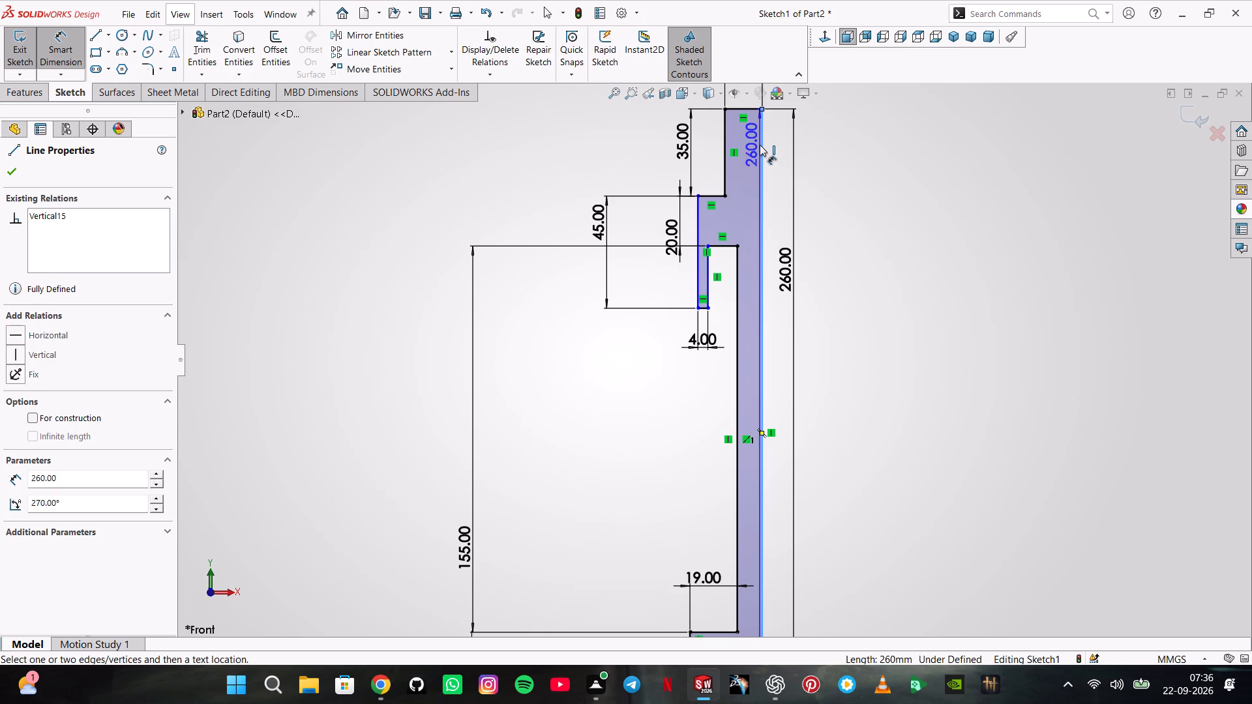
key(Escape)
click(727, 141)
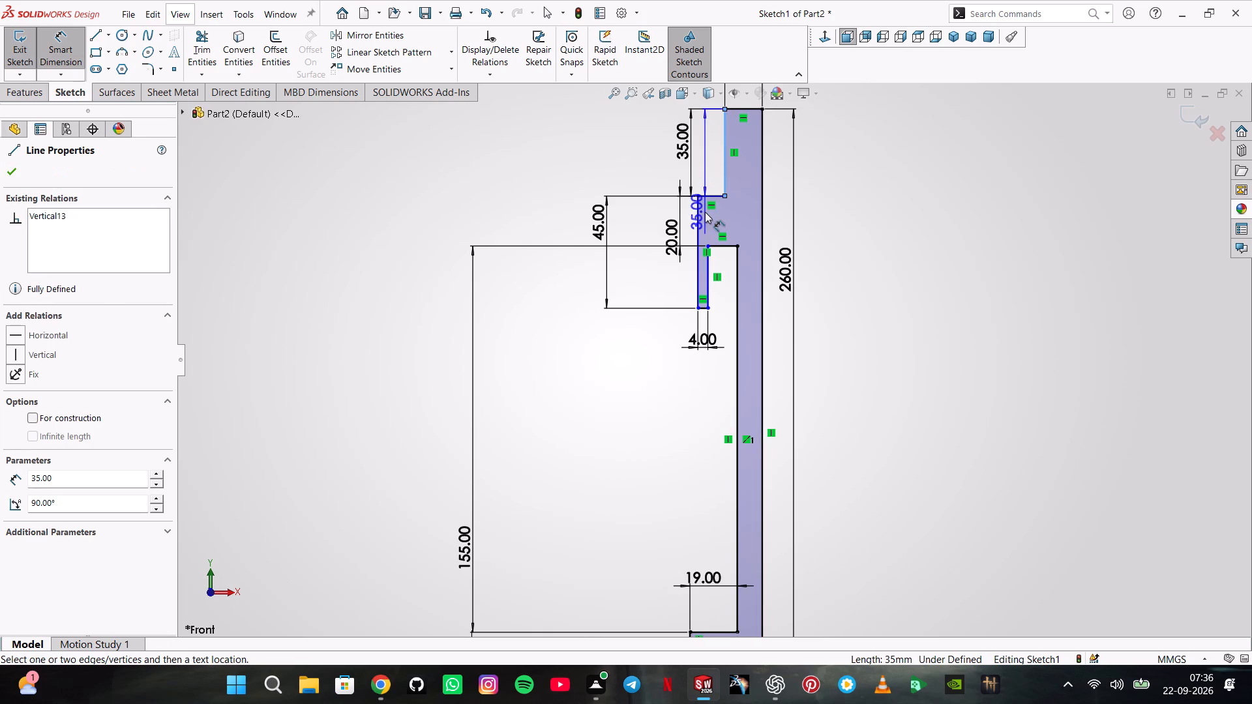
click(698, 210)
scroll(698, 131, up, 3)
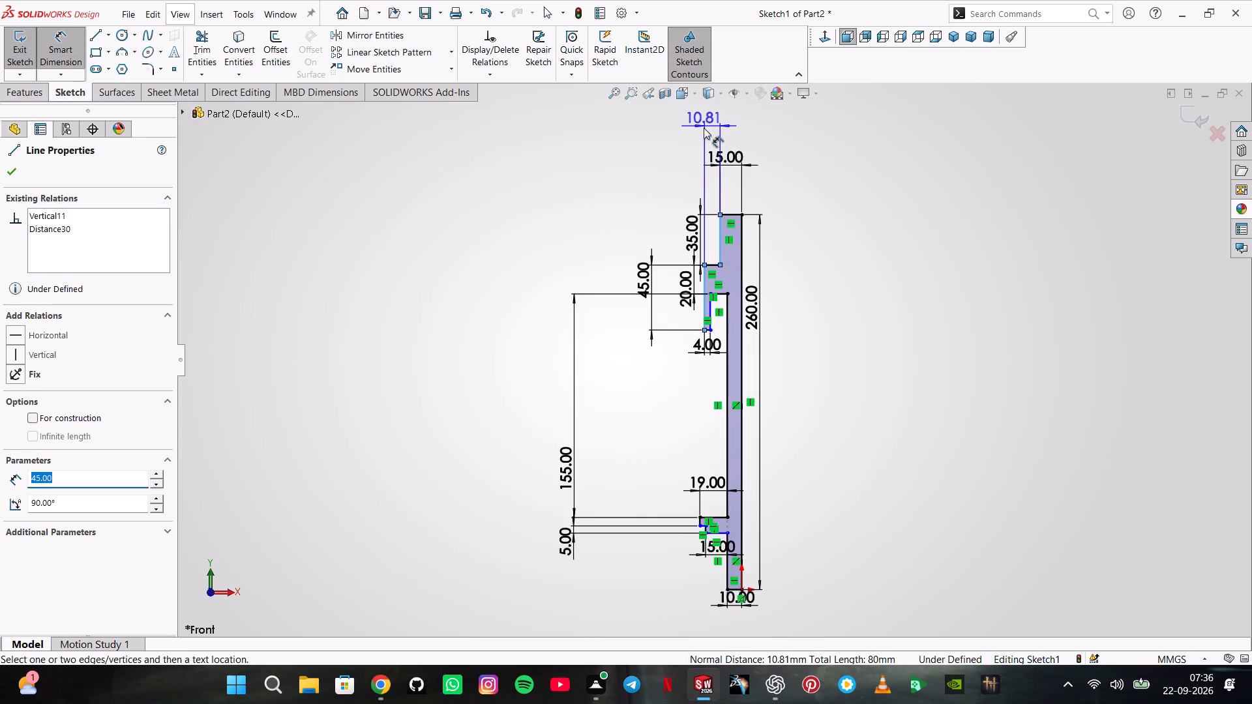
click(711, 117)
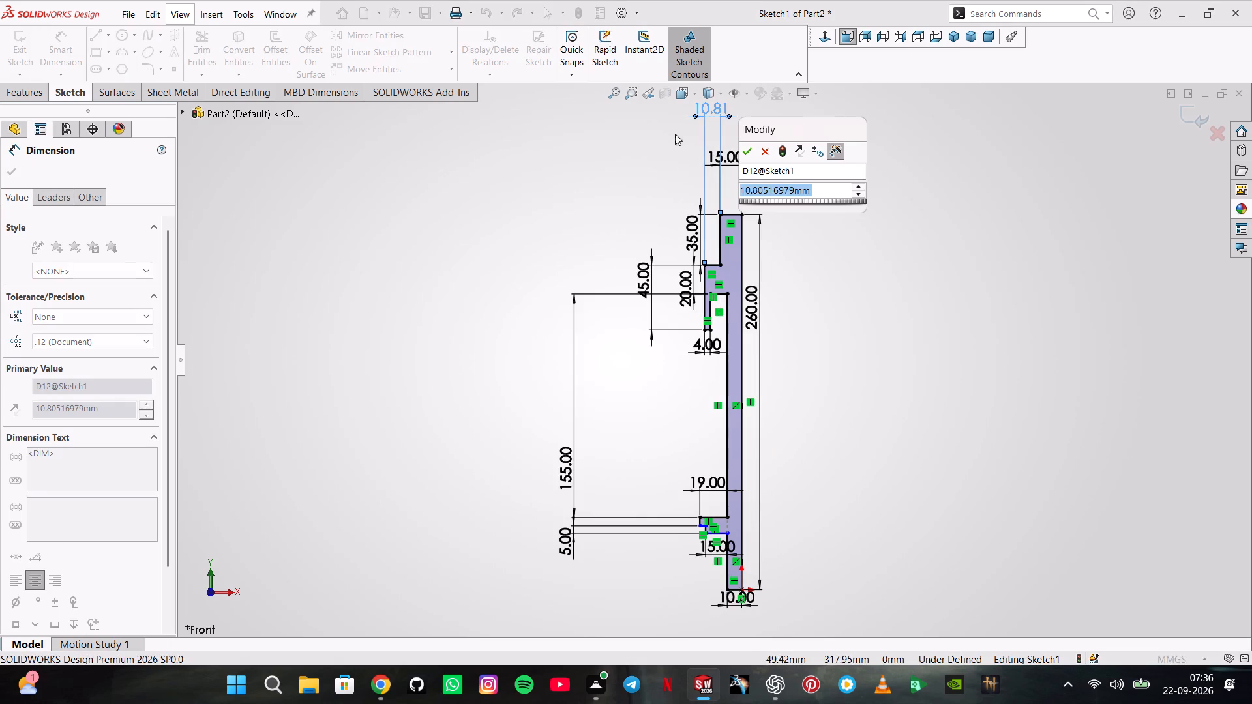
text(58/2-)
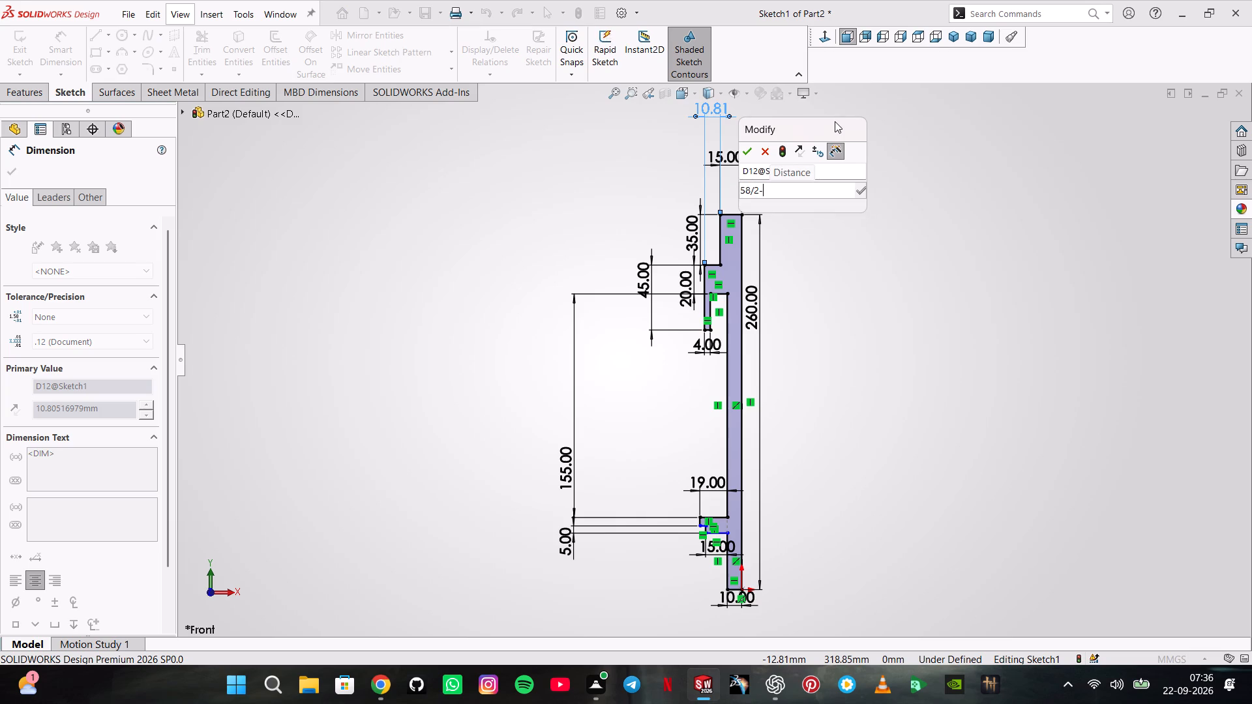
text(15)
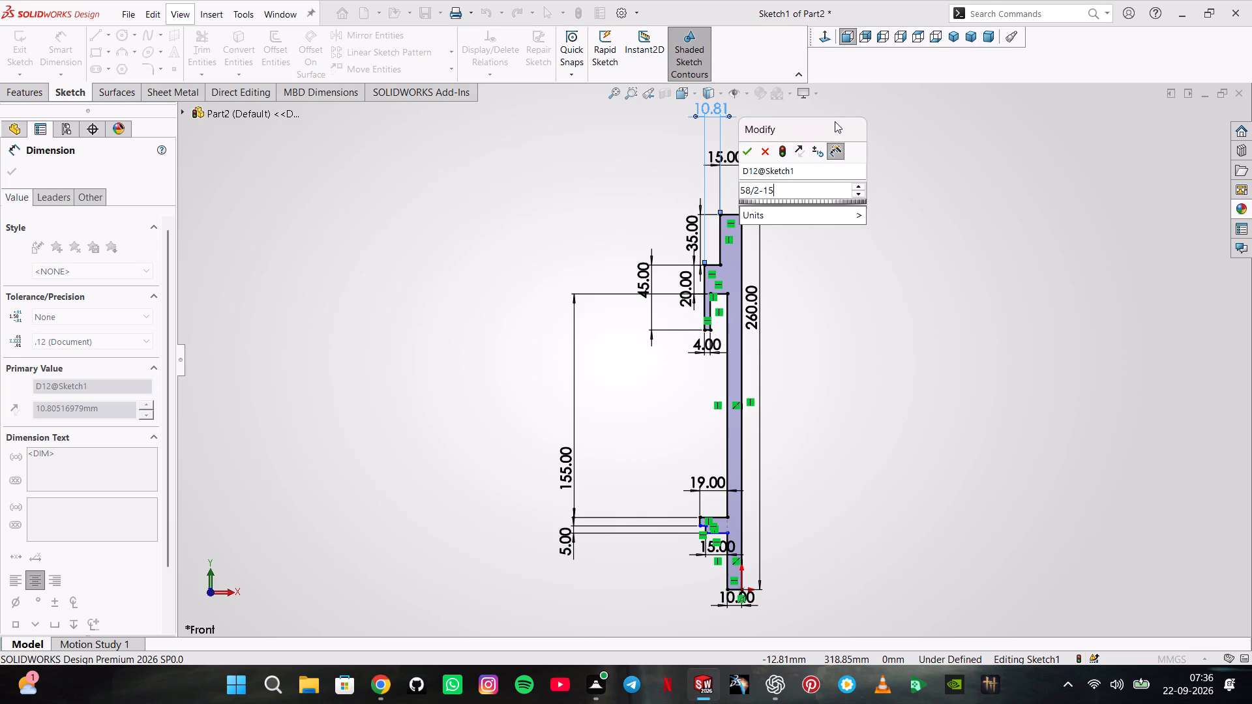
key(Return)
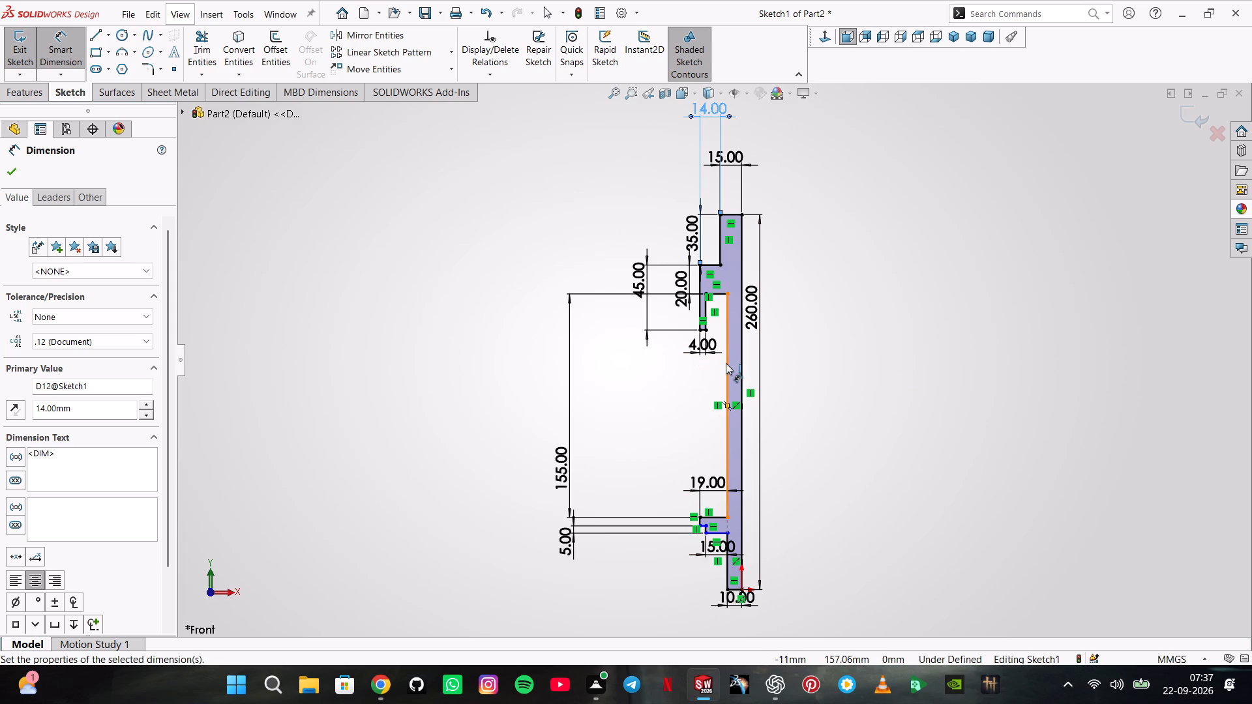
scroll(711, 314, down, 5)
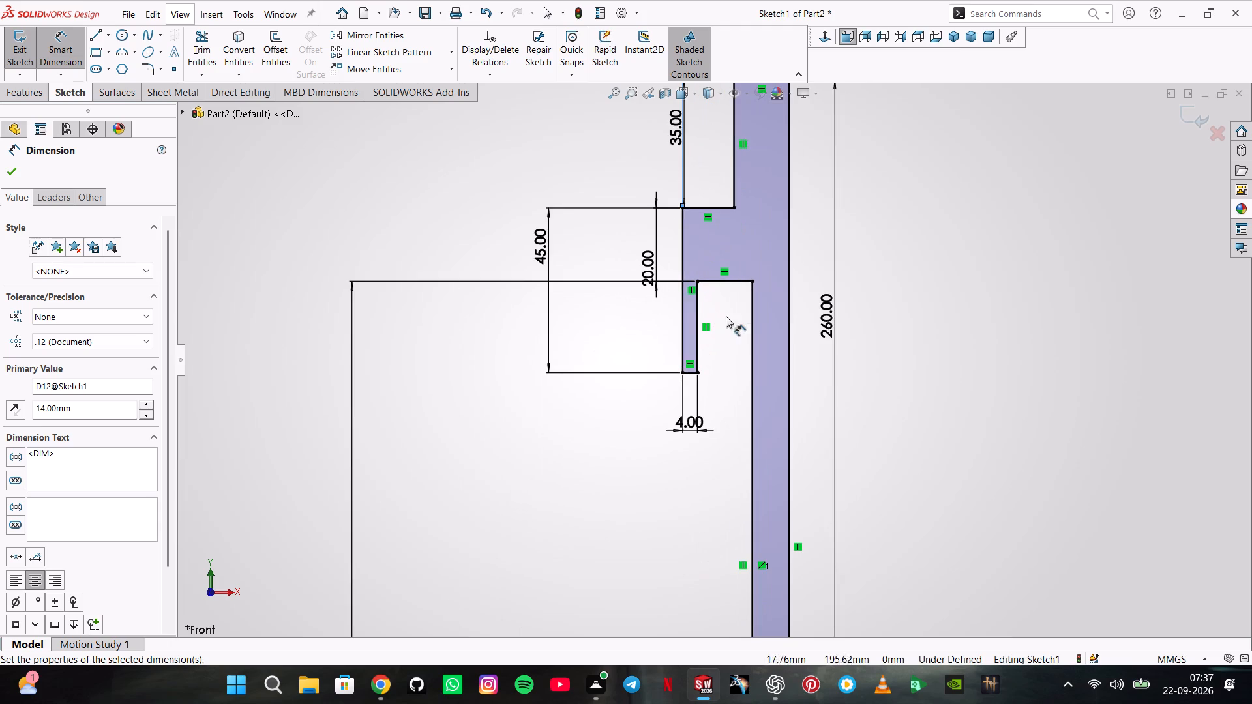
scroll(775, 305, up, 4)
scroll(912, 505, up, 3)
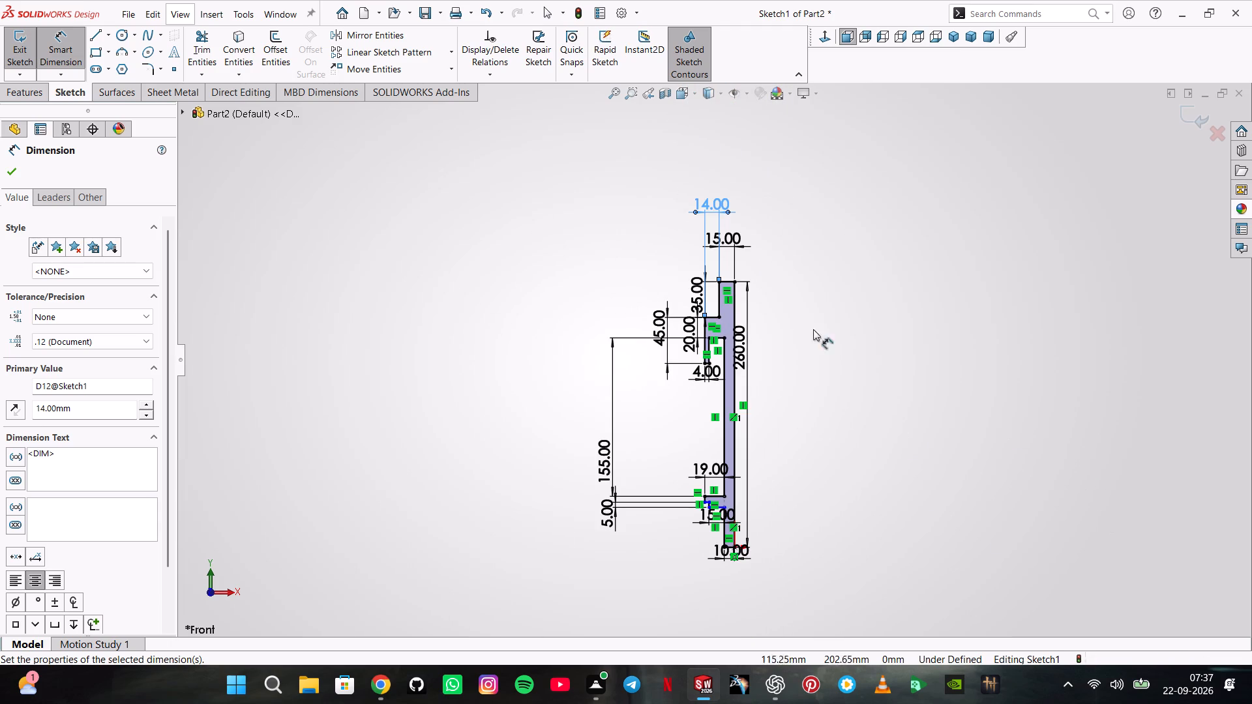
click(16, 176)
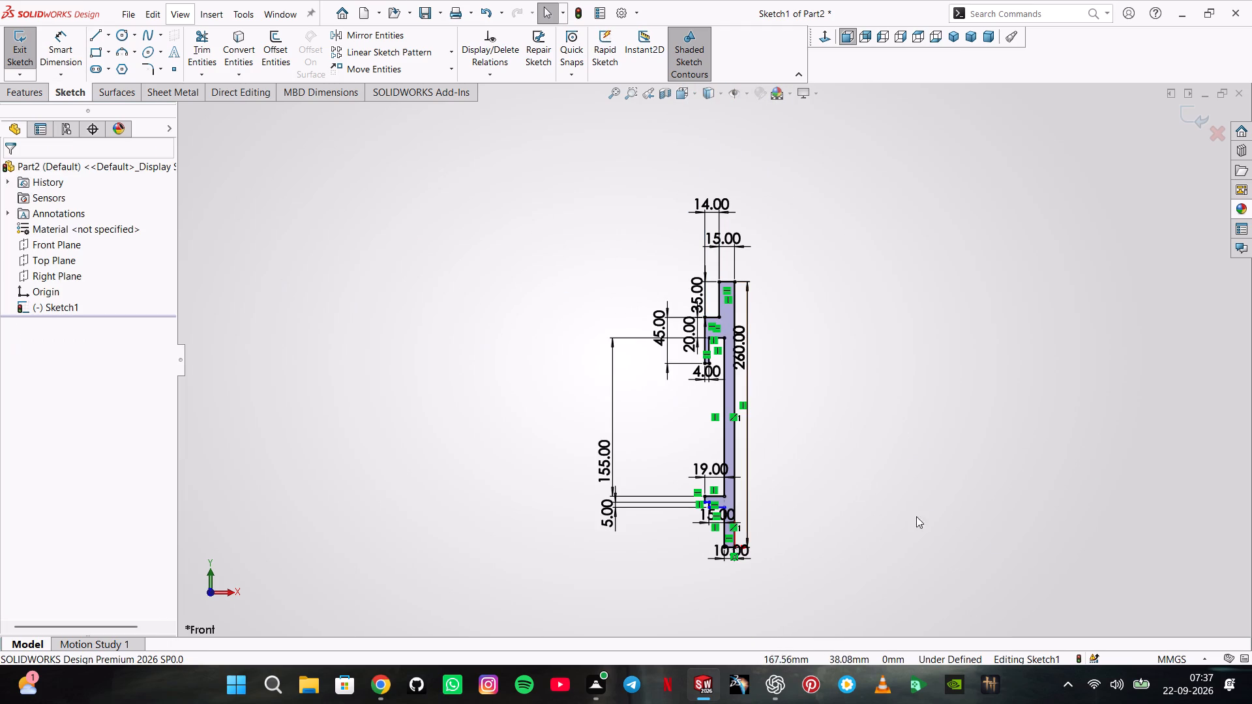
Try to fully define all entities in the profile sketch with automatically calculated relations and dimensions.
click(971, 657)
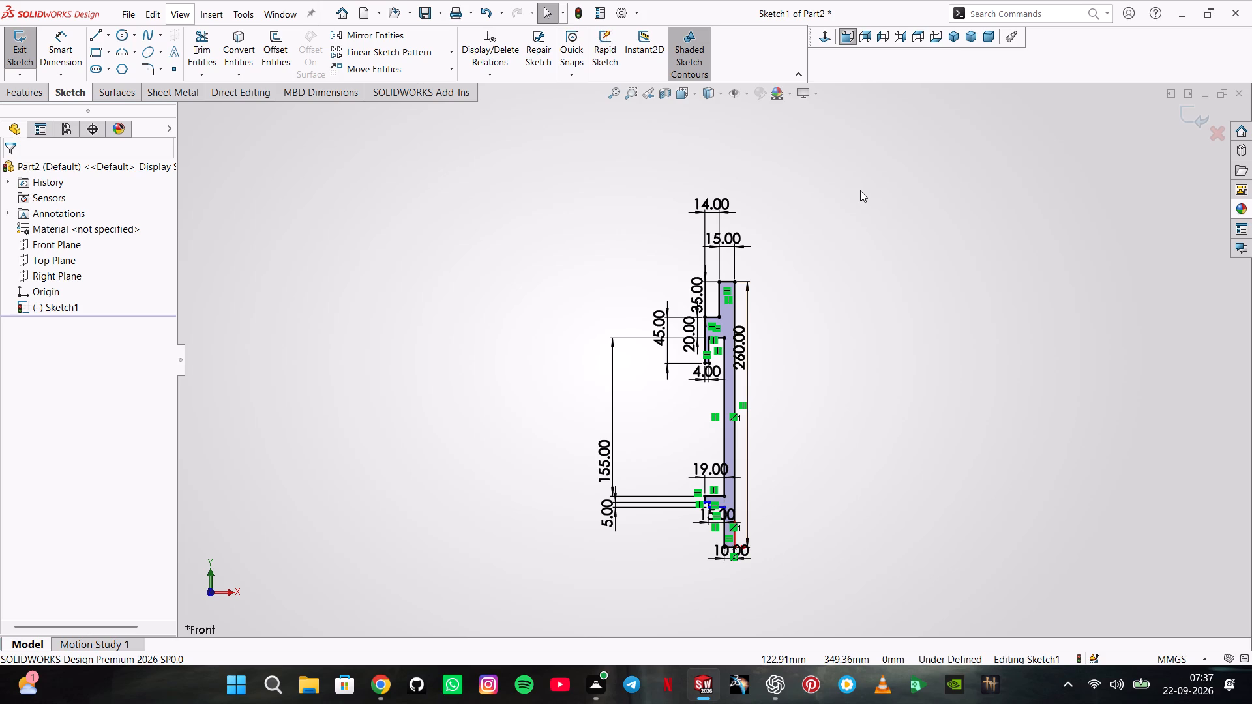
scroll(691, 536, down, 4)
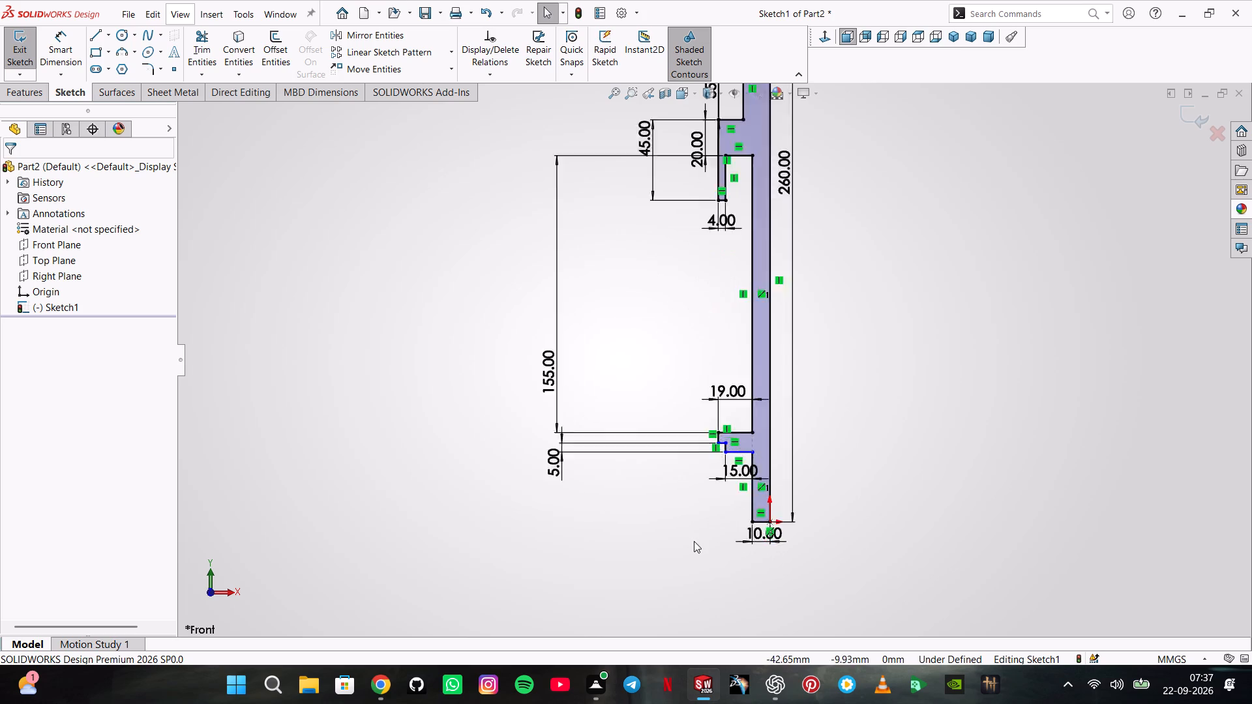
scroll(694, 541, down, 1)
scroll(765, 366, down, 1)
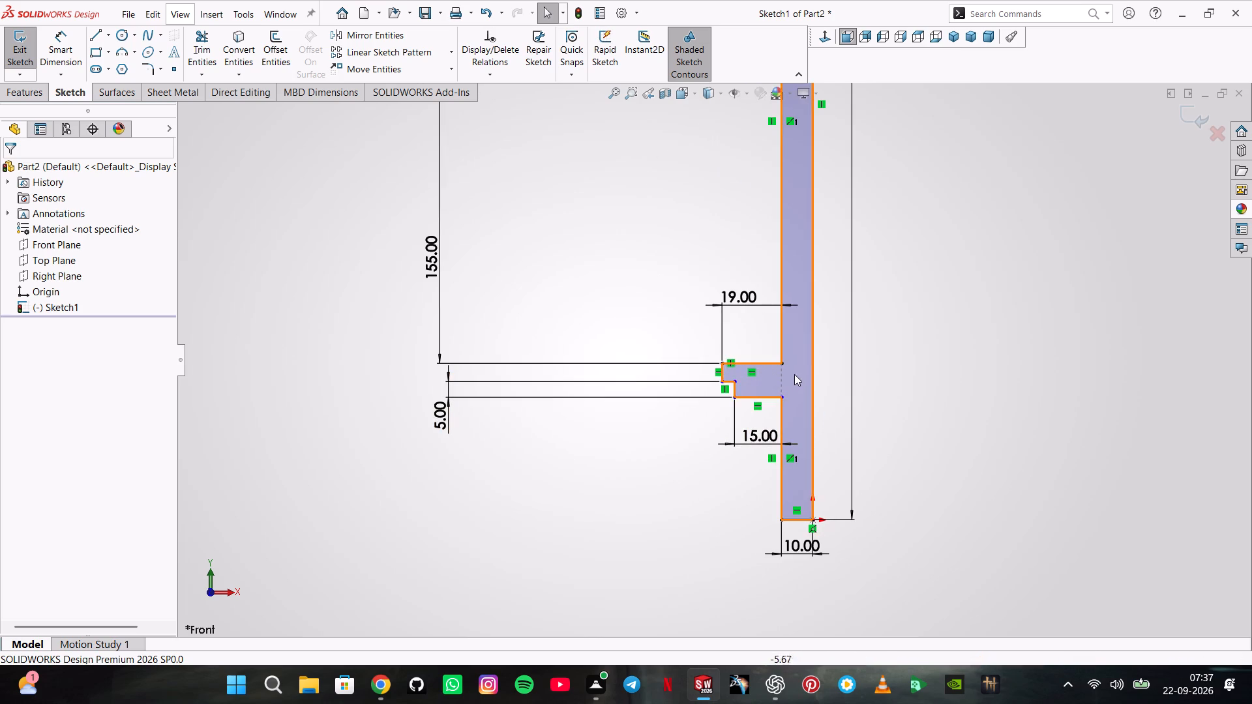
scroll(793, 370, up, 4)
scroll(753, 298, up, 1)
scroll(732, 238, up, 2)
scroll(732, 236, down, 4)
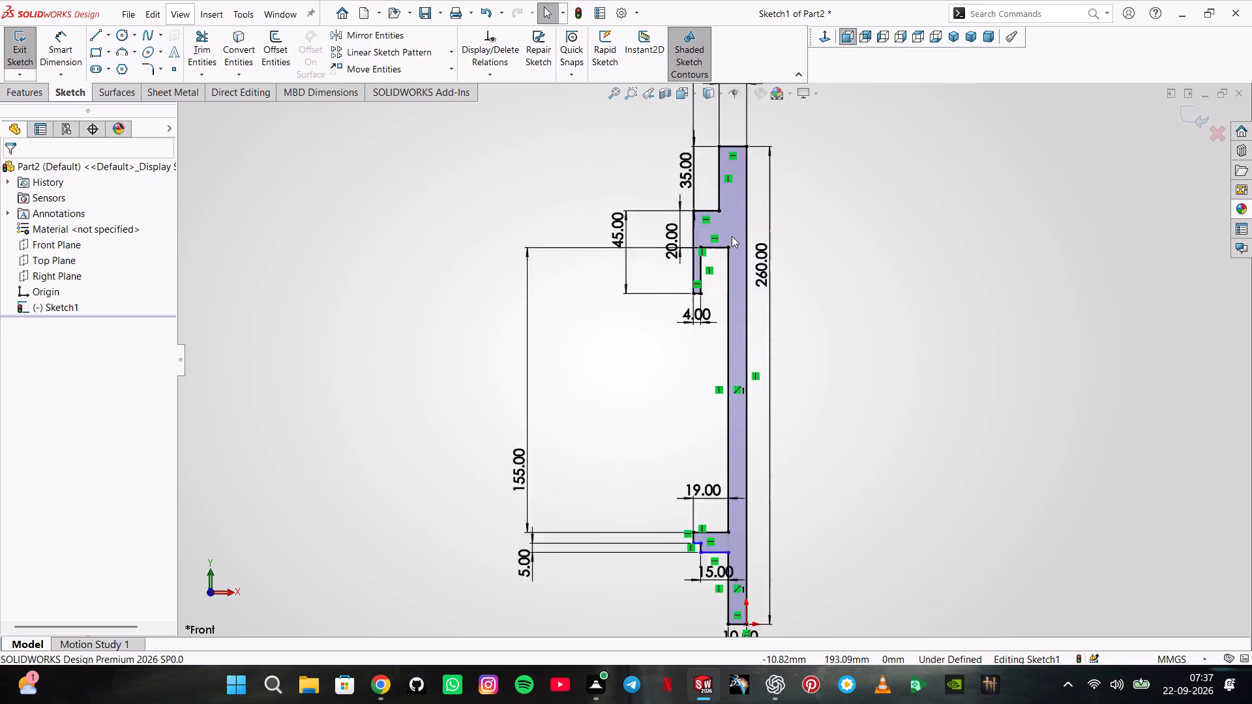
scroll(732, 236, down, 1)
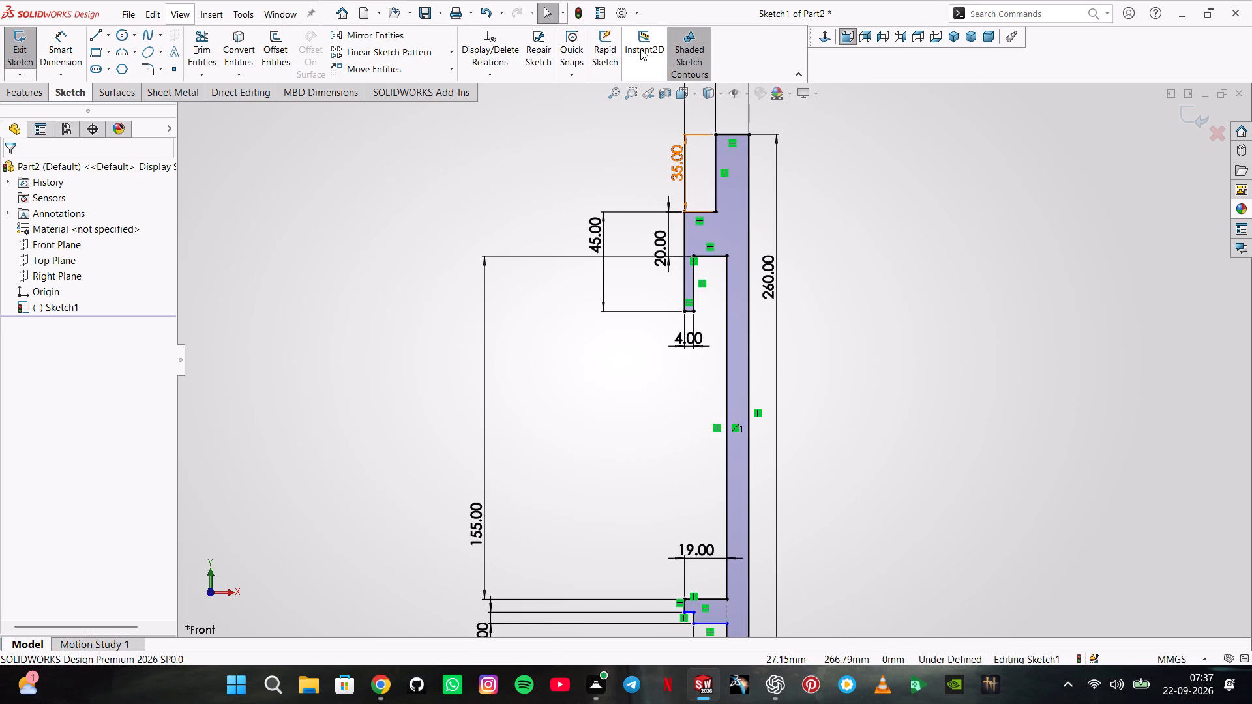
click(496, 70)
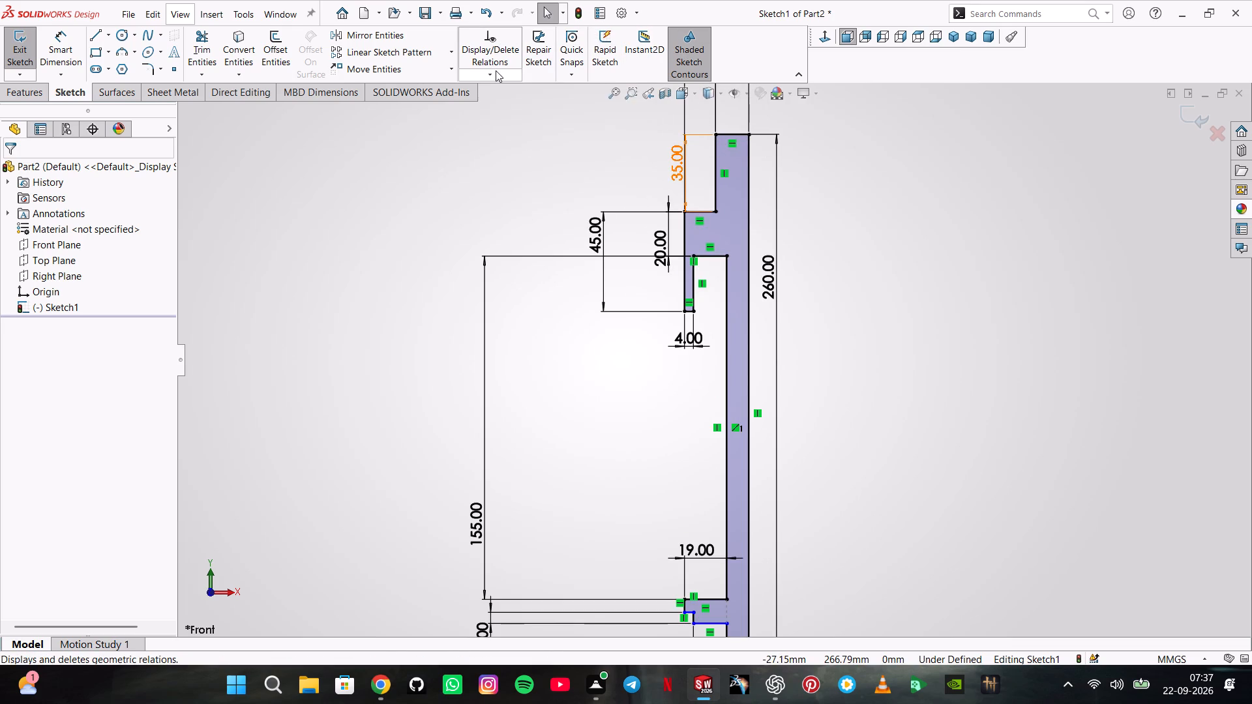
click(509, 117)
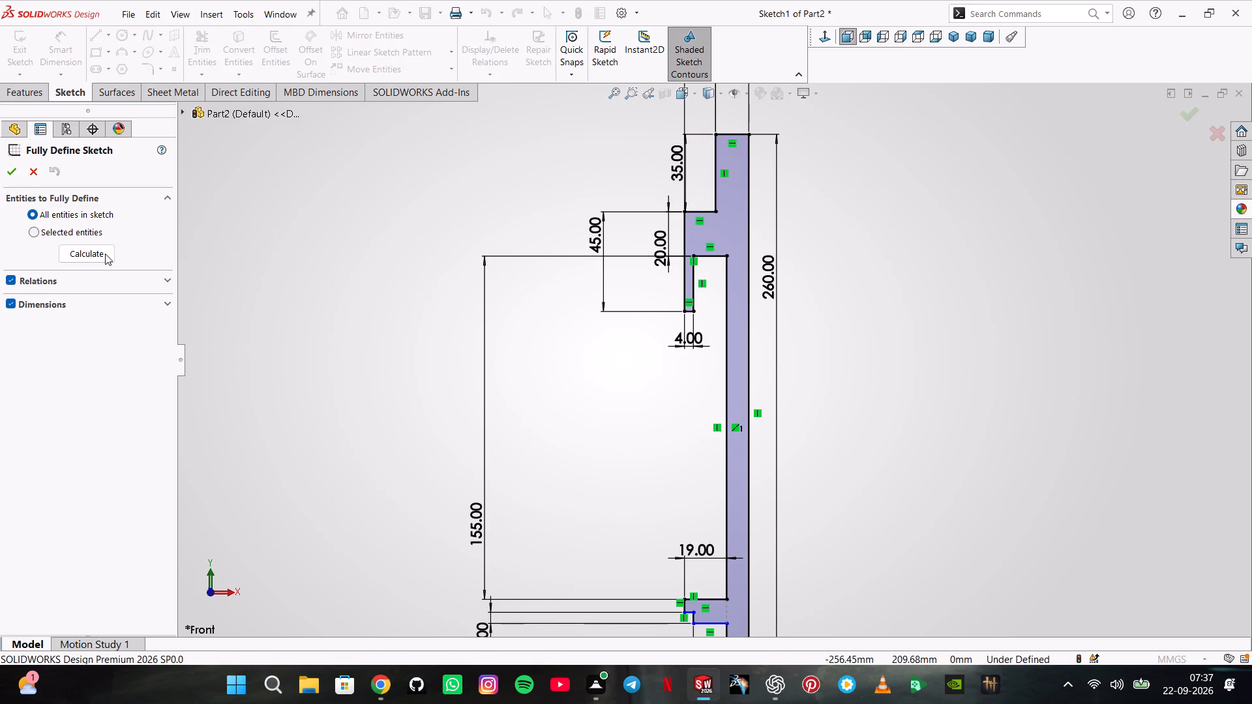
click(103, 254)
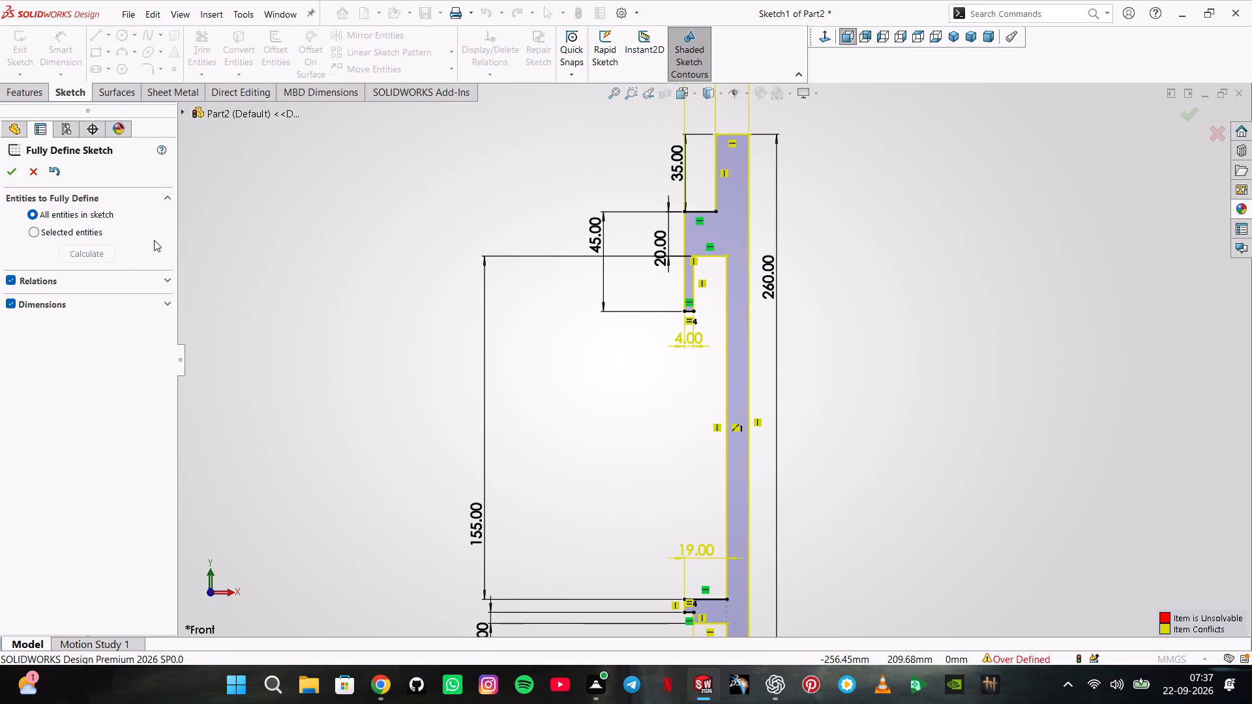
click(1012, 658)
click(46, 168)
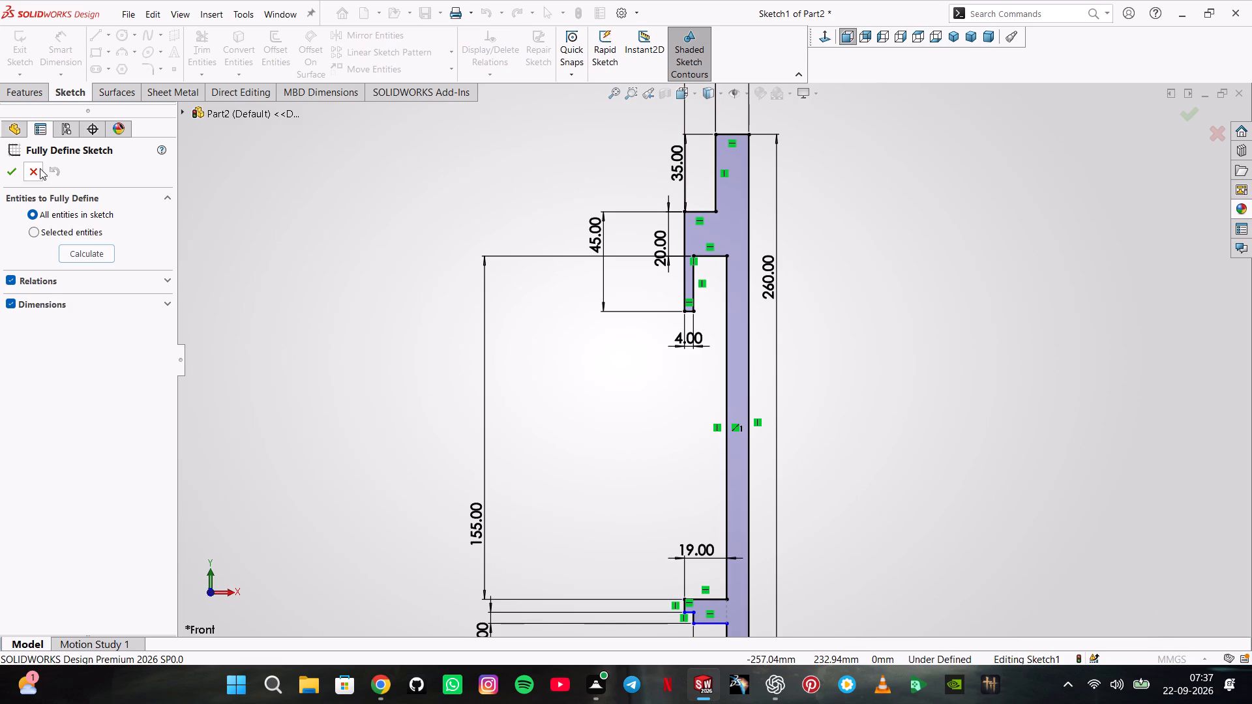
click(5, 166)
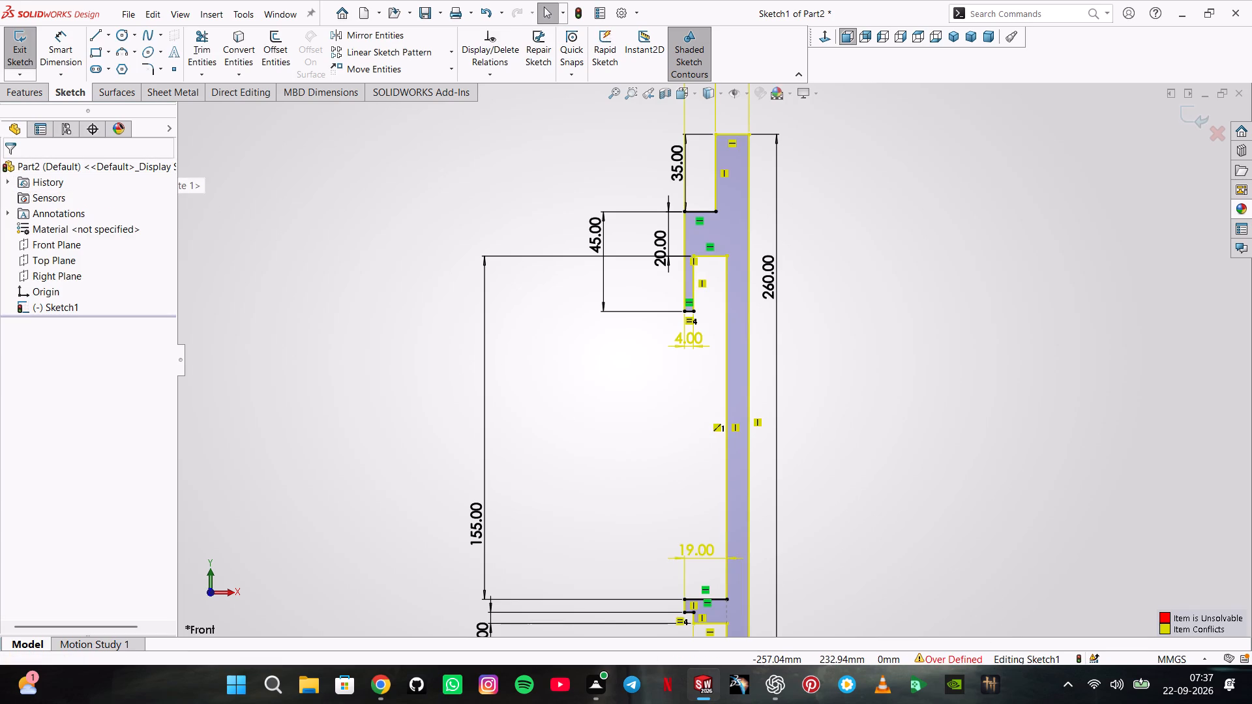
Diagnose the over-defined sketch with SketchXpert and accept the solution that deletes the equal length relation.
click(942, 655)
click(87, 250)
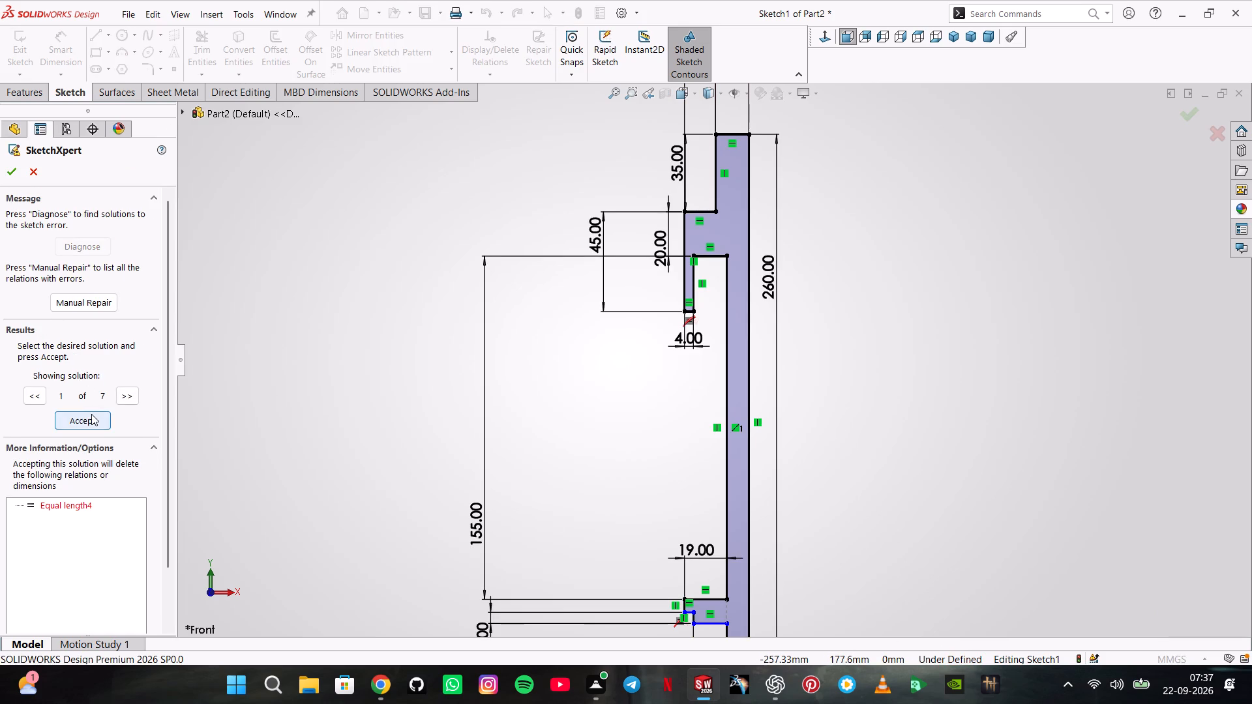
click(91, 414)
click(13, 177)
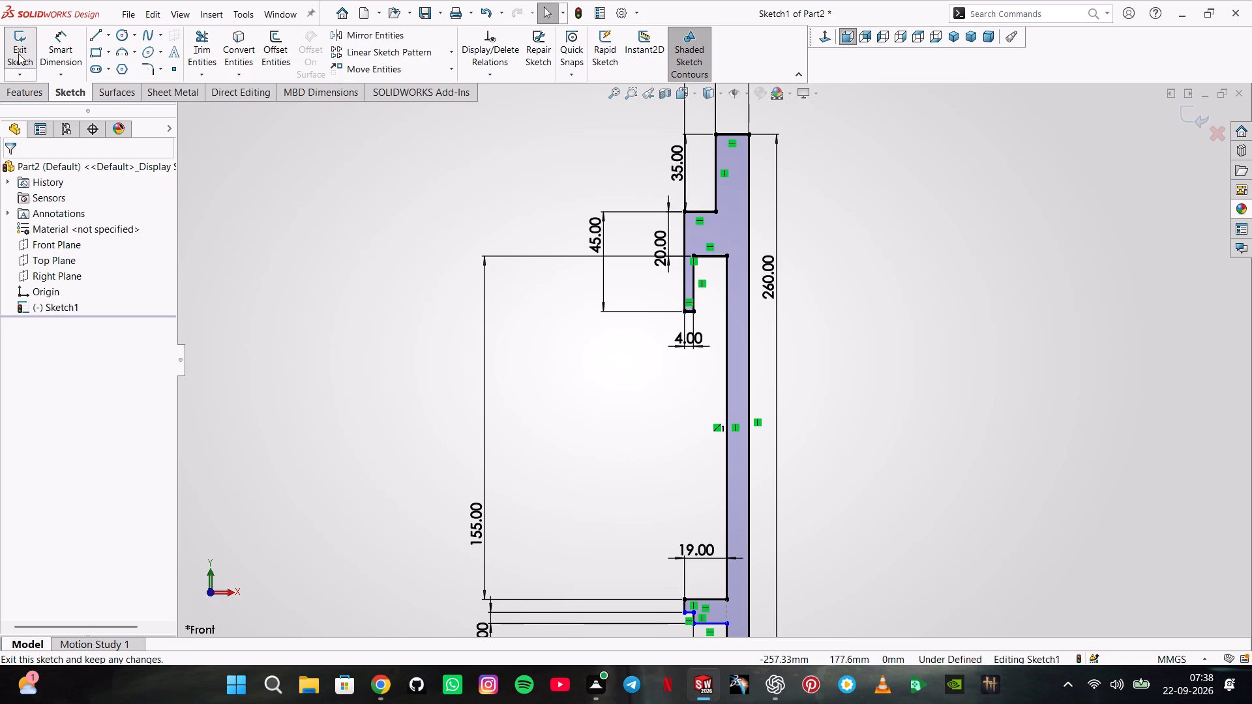
Exit the sketch and revolve the stepped profile 360° about its long 260 mm vertical line.
click(18, 53)
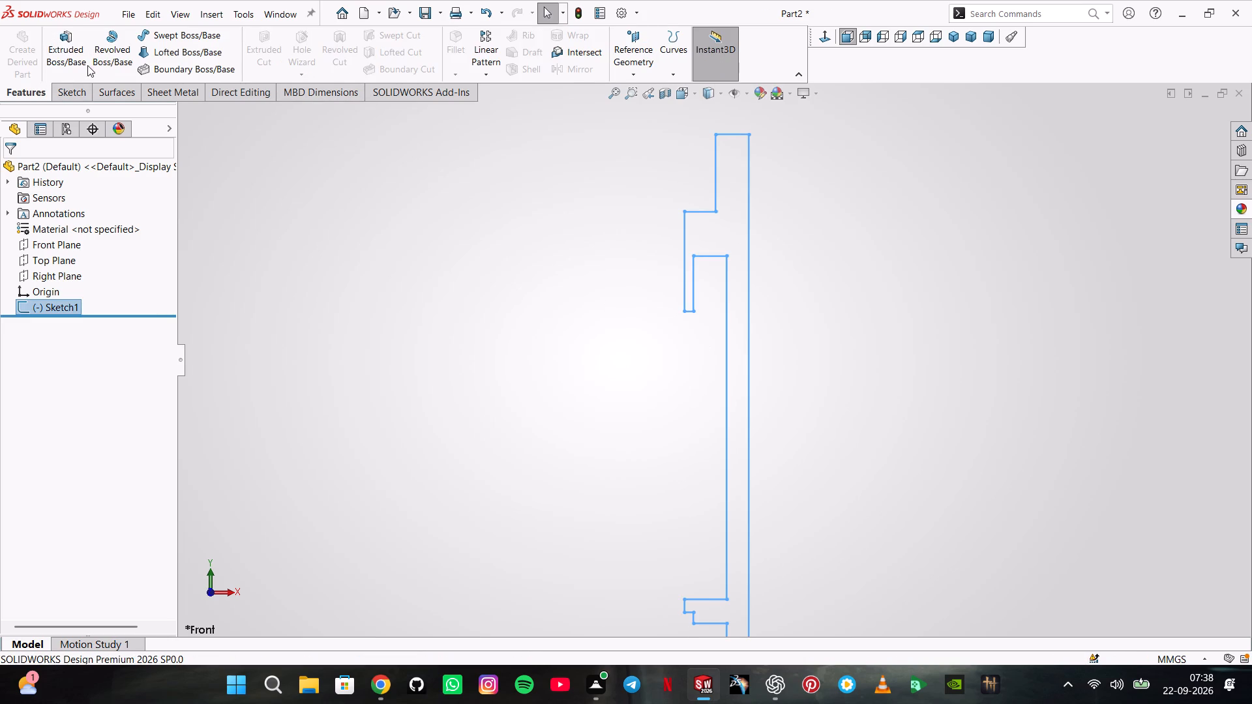
click(87, 65)
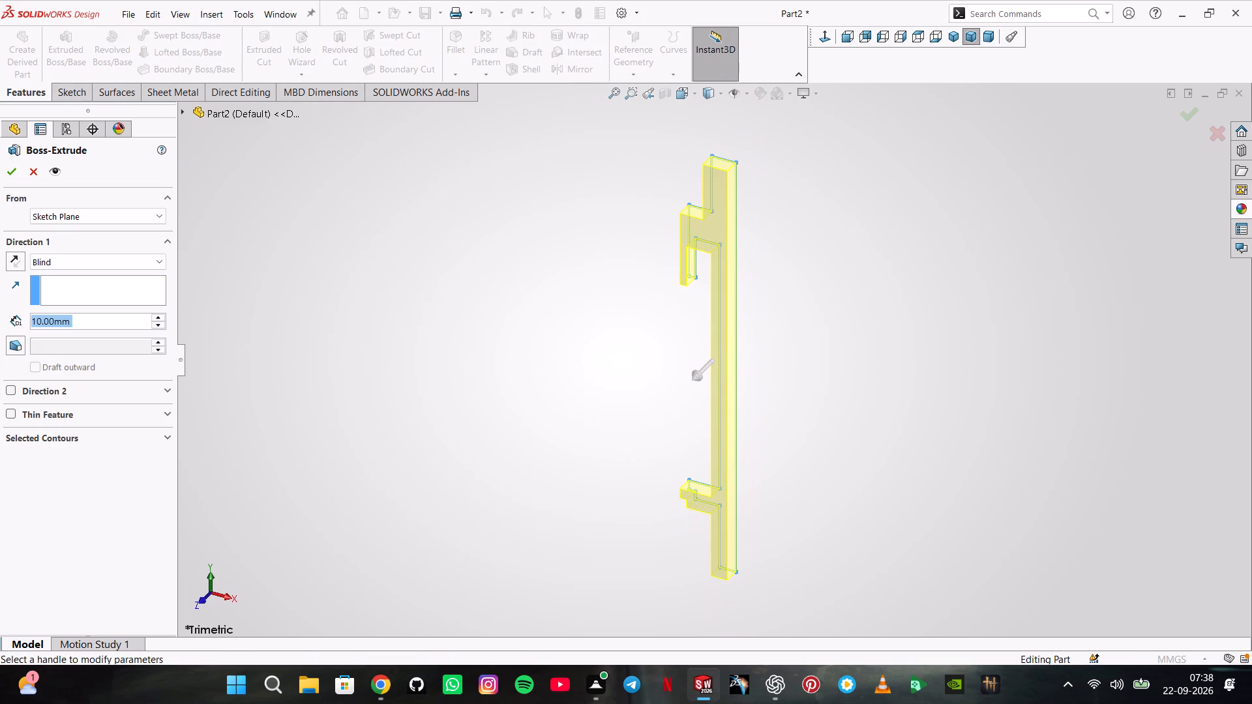
click(29, 164)
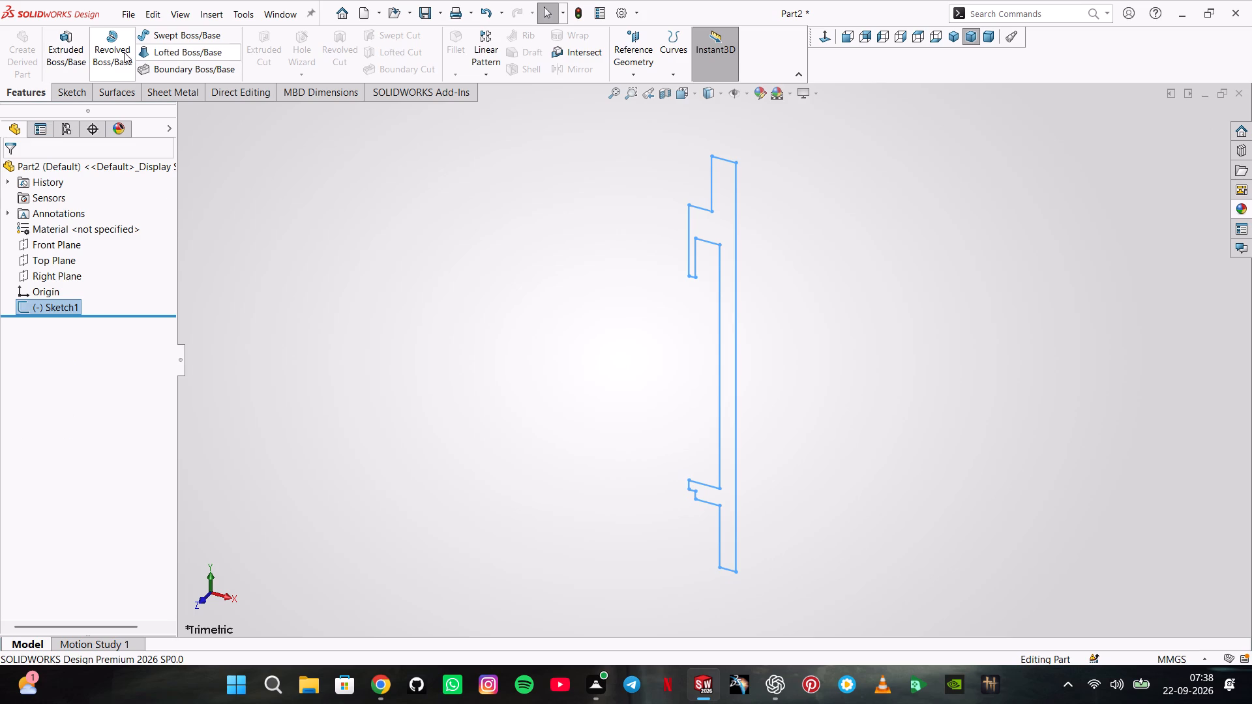
click(124, 52)
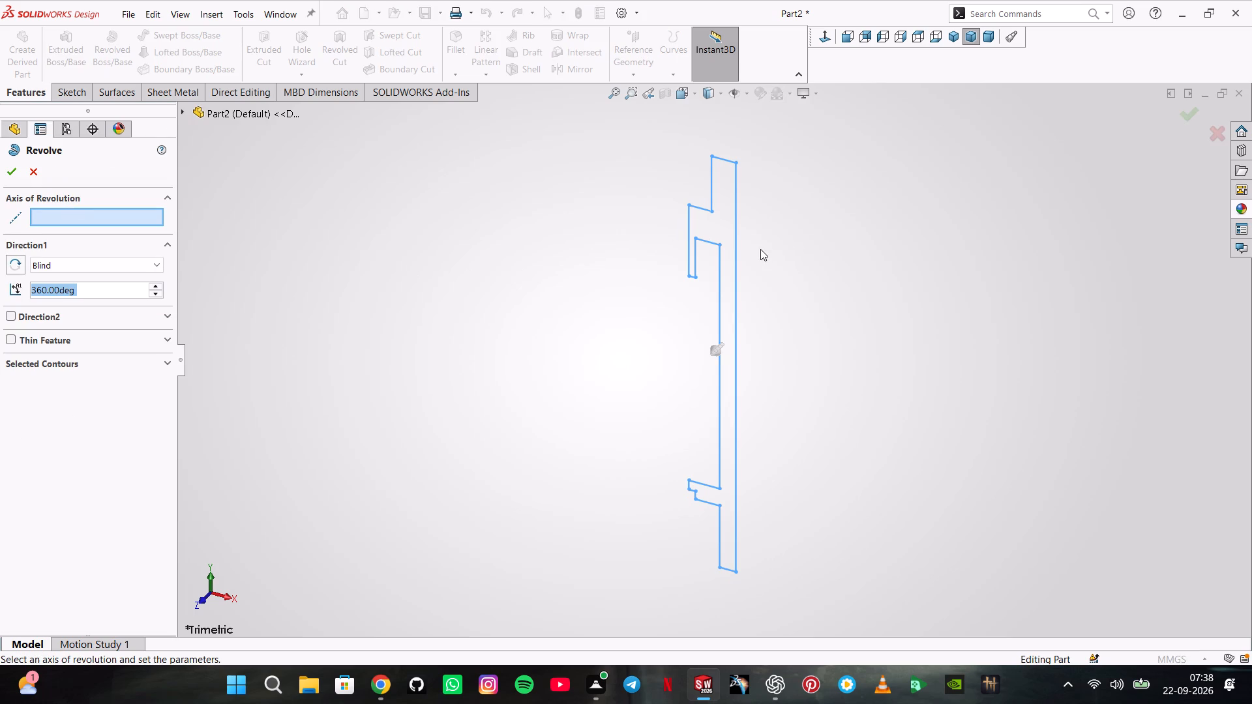
click(739, 242)
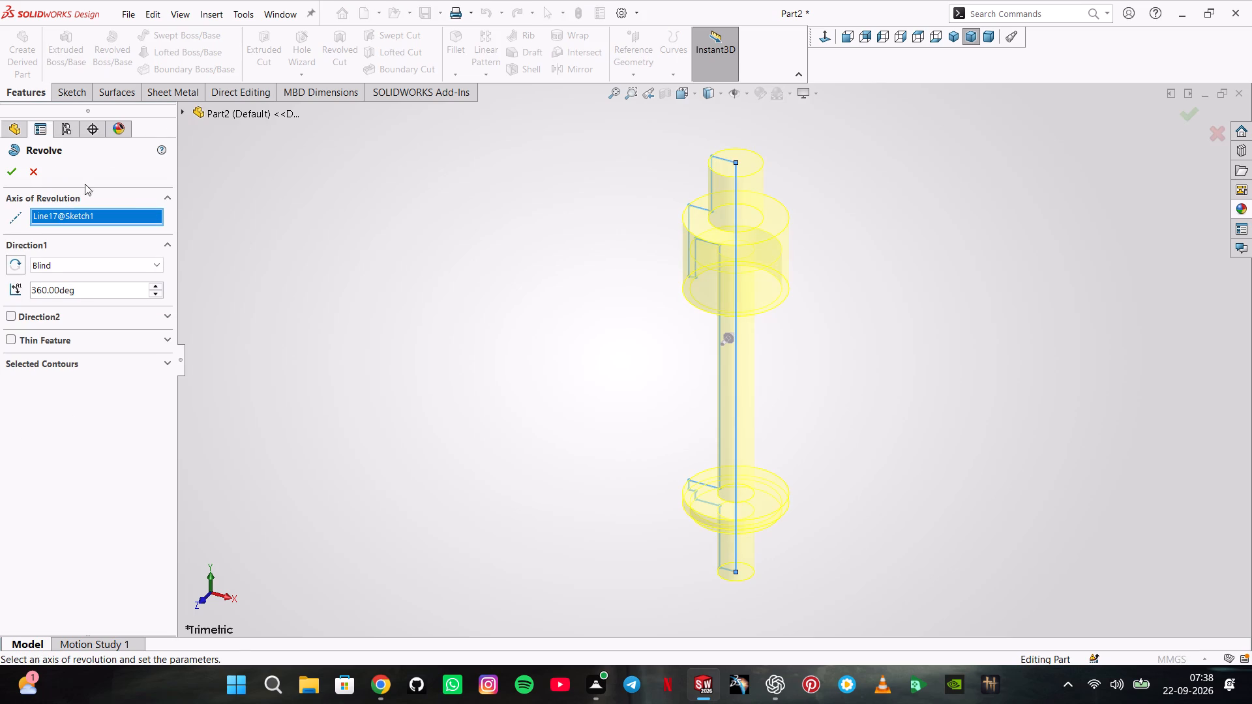
click(15, 173)
Examine the revolved body from above and below, including the hollow upper collar and the lower flange.
scroll(469, 171, up, 1)
click(469, 171)
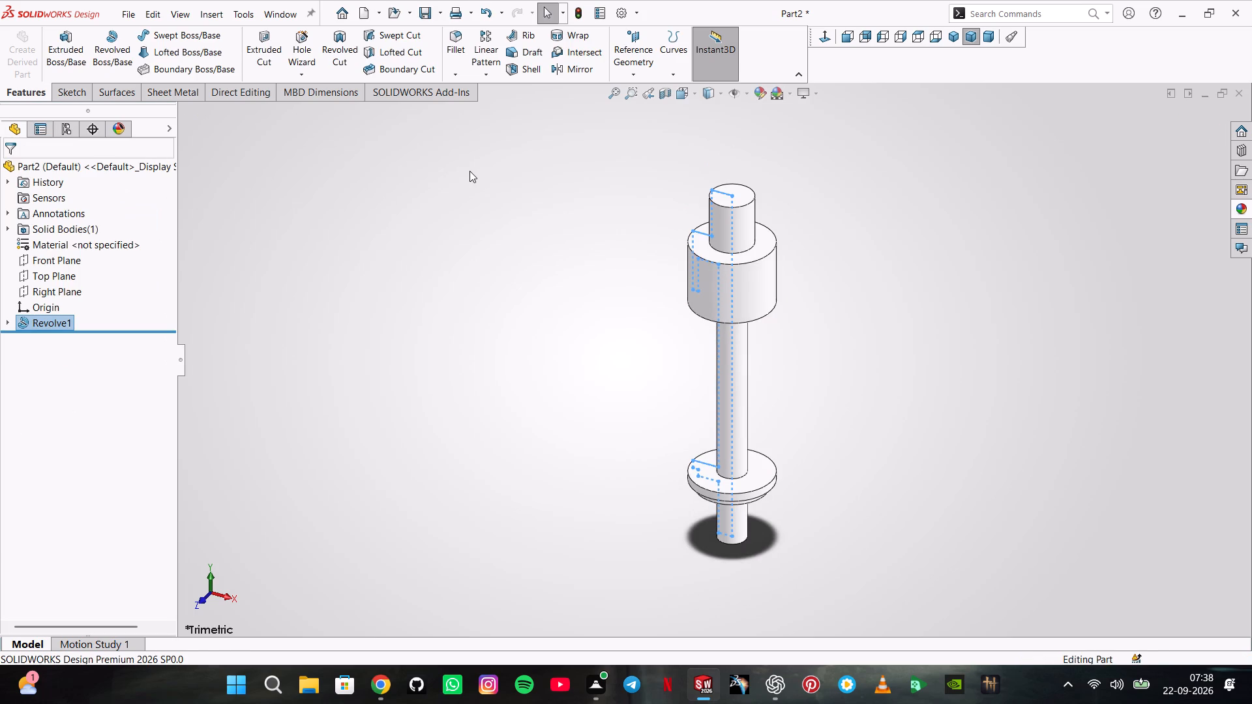
middle_drag(602, 284, 638, 190)
middle_drag(652, 365, 689, 236)
scroll(689, 242, up, 1)
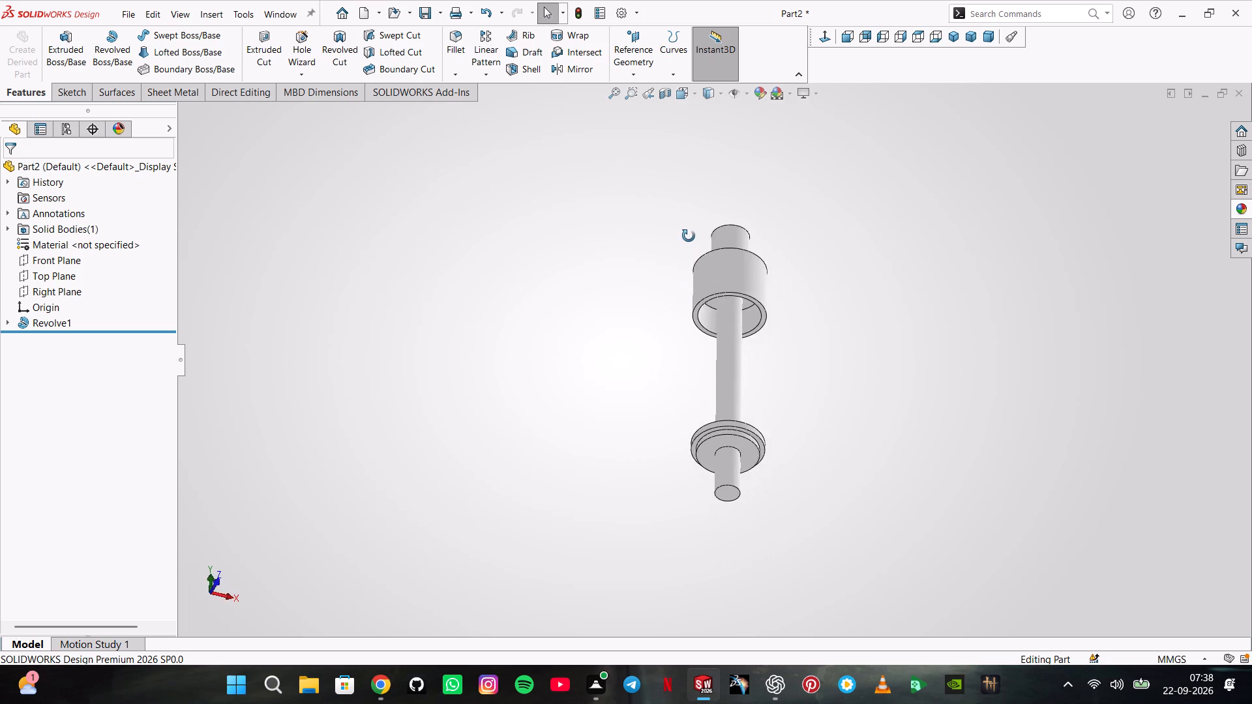
middle_drag(689, 236, 622, 389)
scroll(788, 230, down, 5)
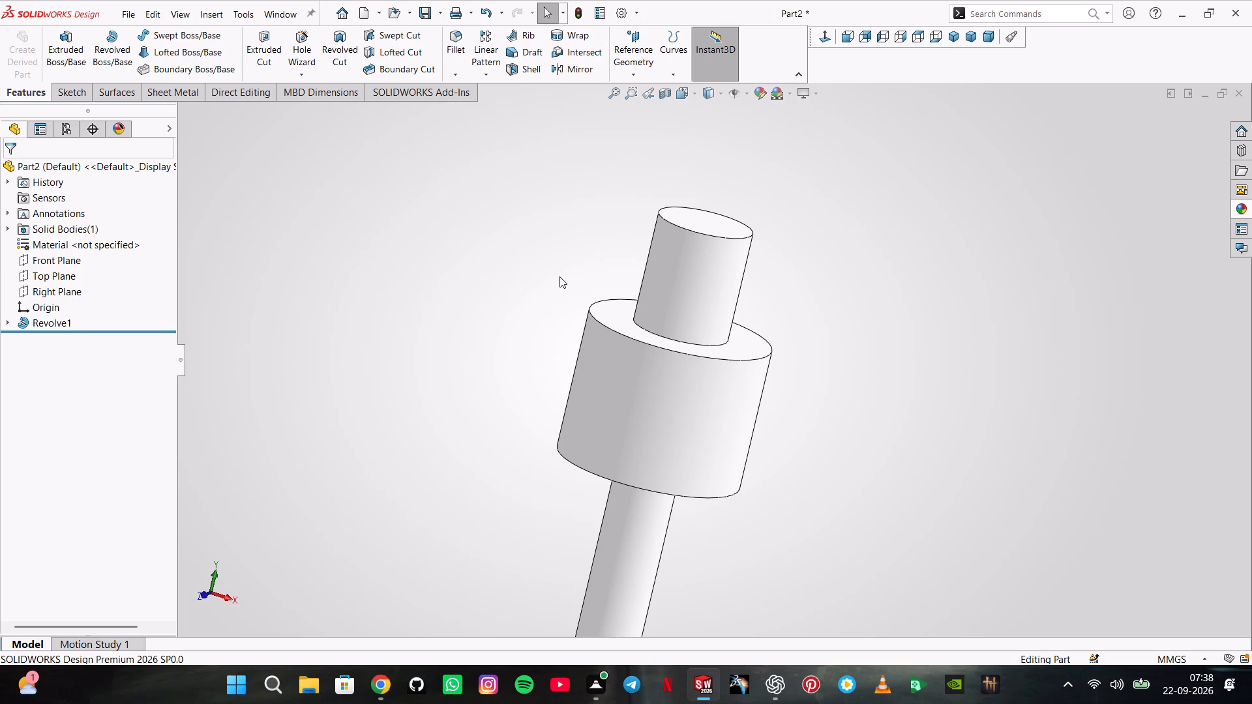
scroll(559, 276, up, 1)
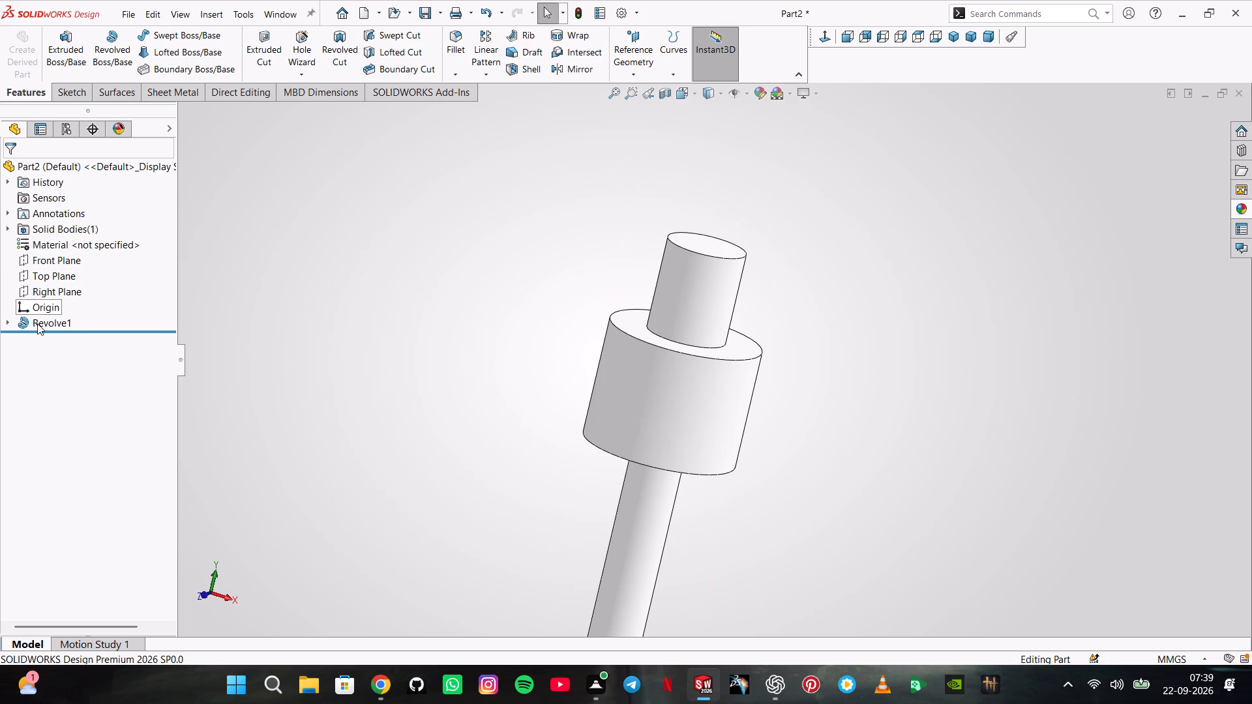
Show the profile sketch used by the revolved feature.
click(5, 319)
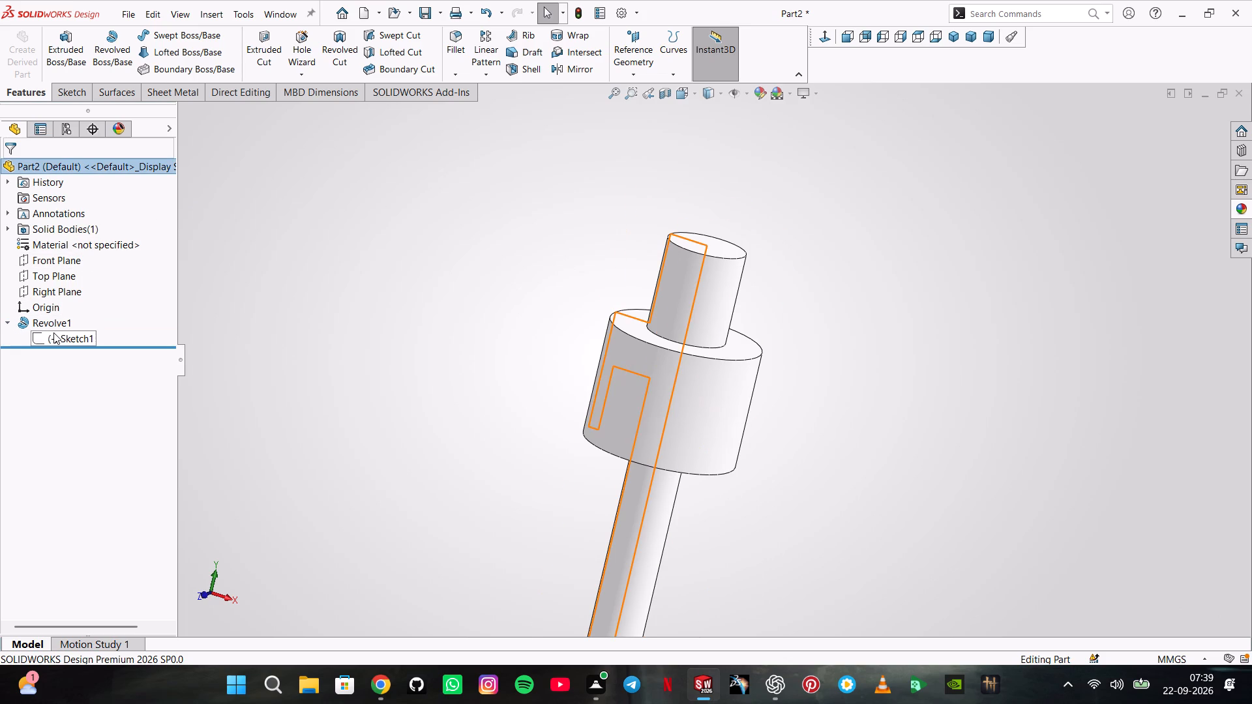
click(53, 332)
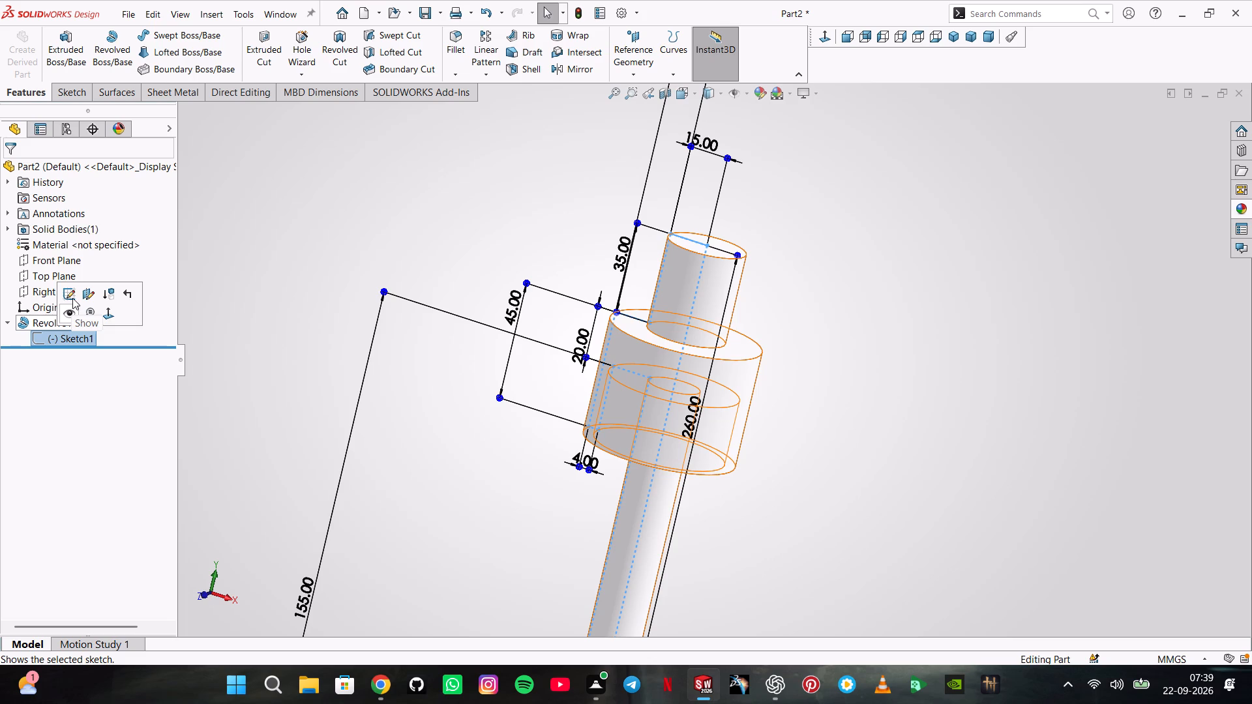
click(74, 310)
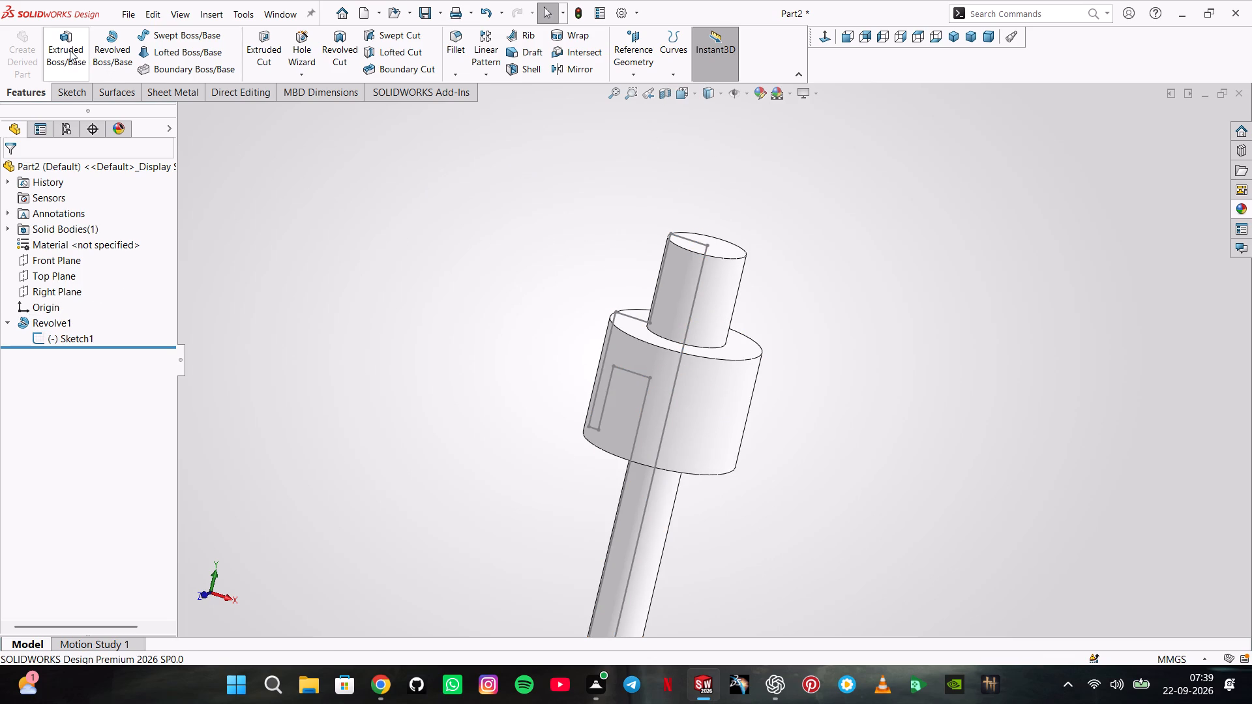
Start a new sketch on the Front Plane for a feature above the body's upper end.
click(61, 263)
click(75, 251)
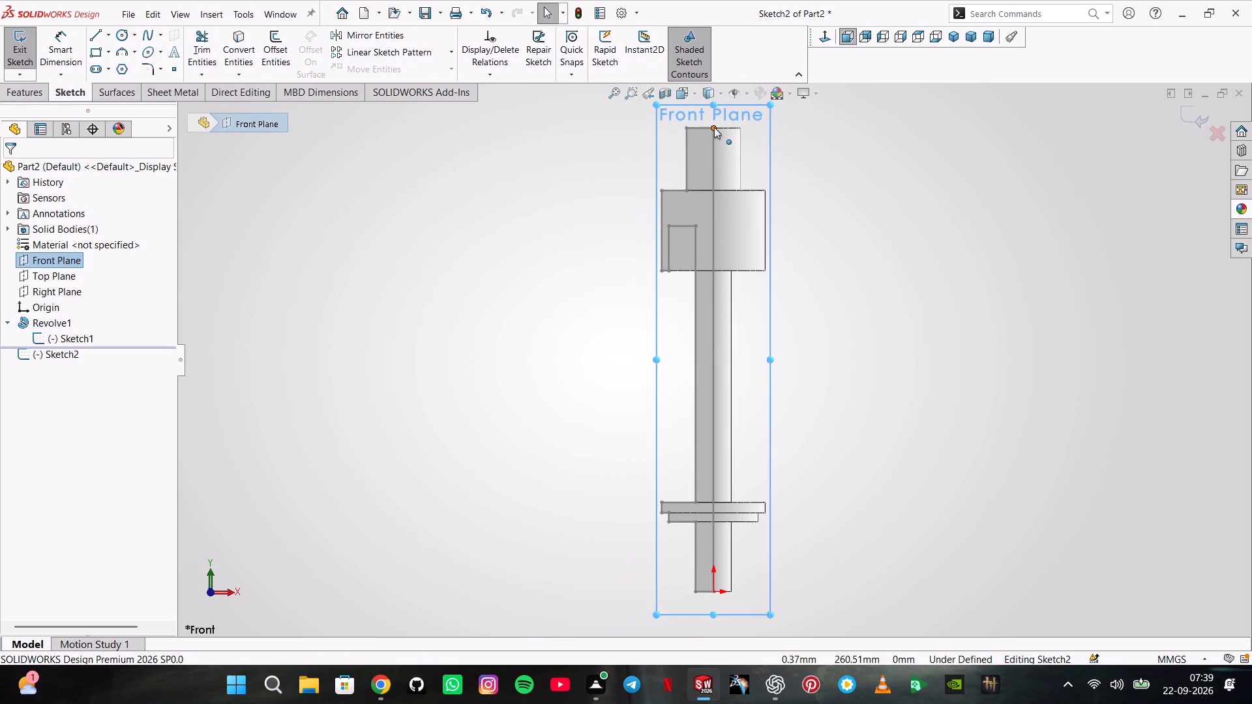
scroll(723, 123, up, 1)
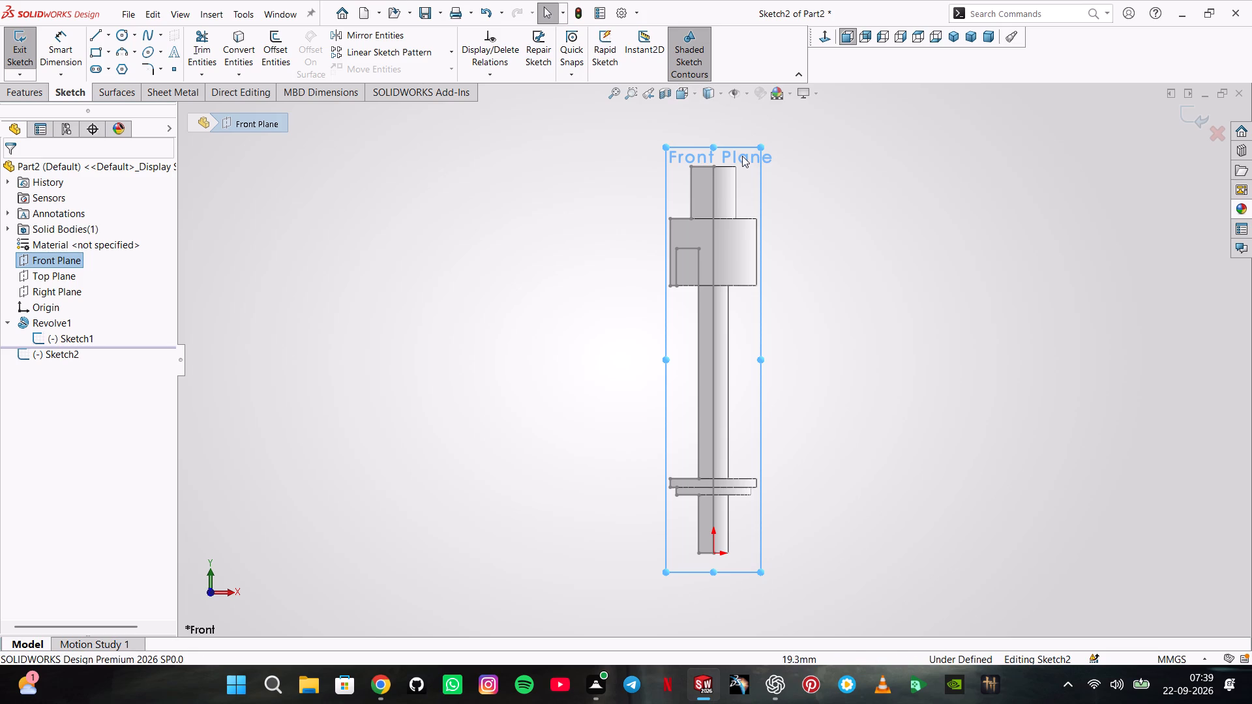
scroll(742, 156, down, 4)
scroll(678, 160, down, 3)
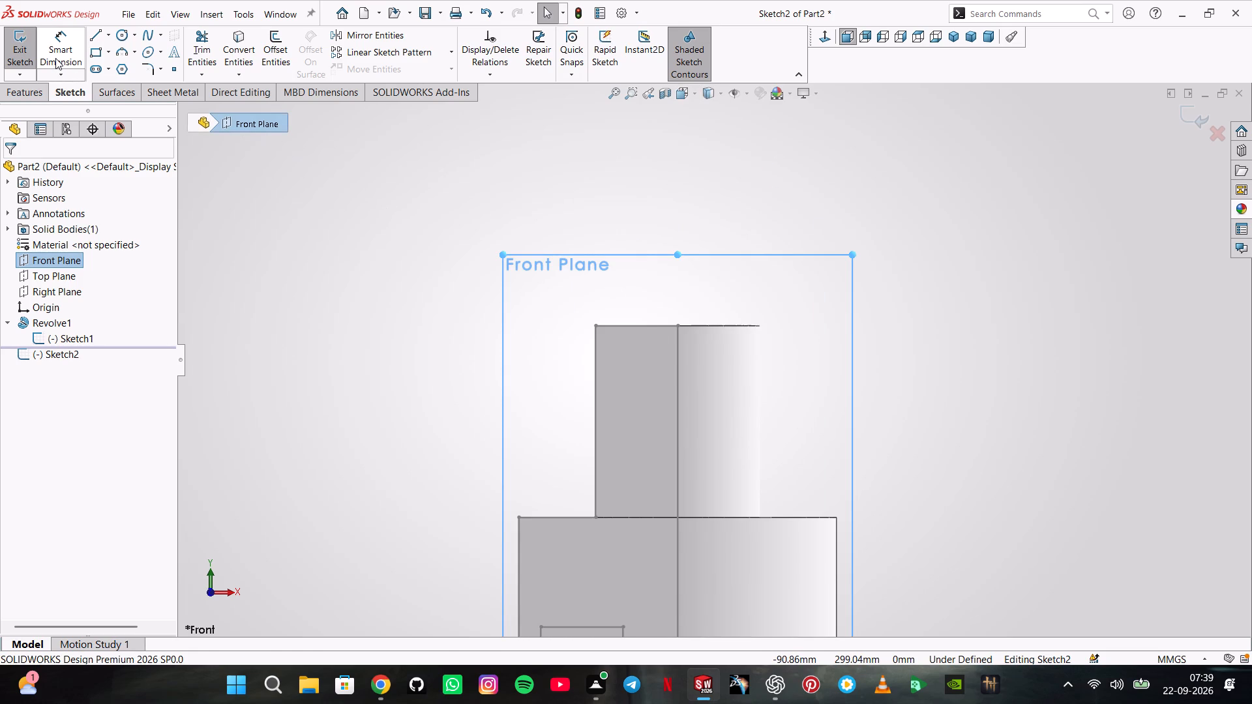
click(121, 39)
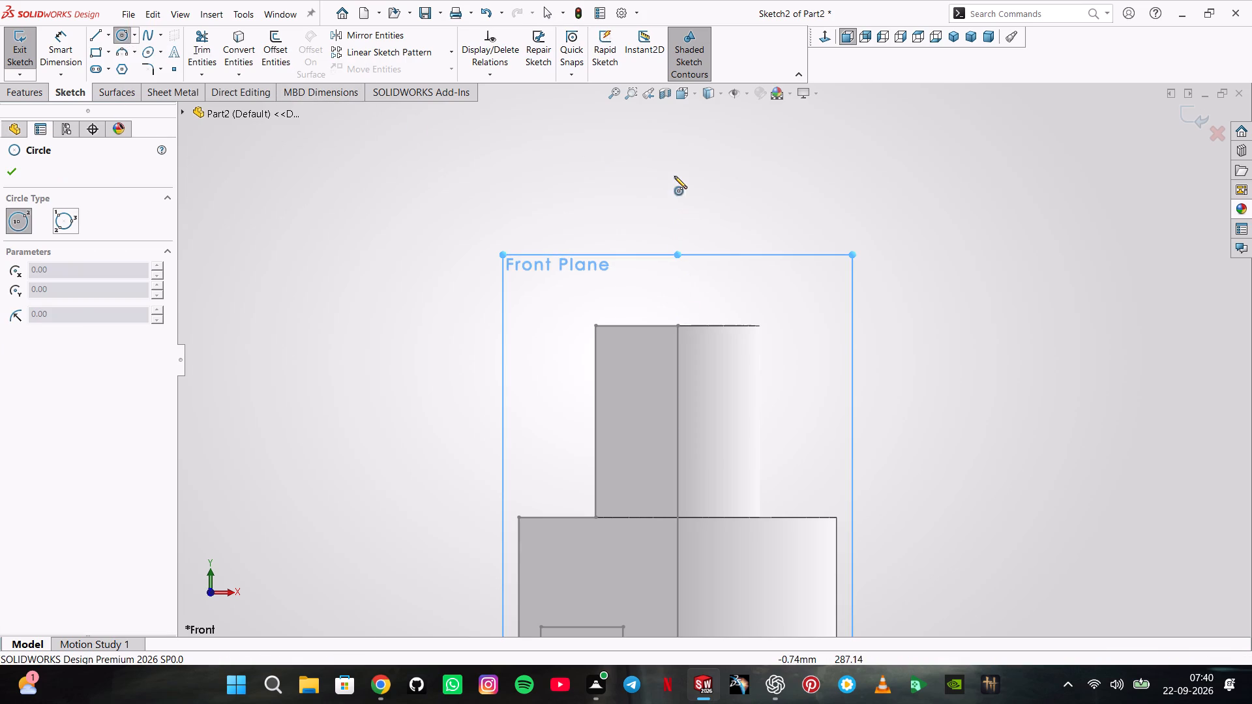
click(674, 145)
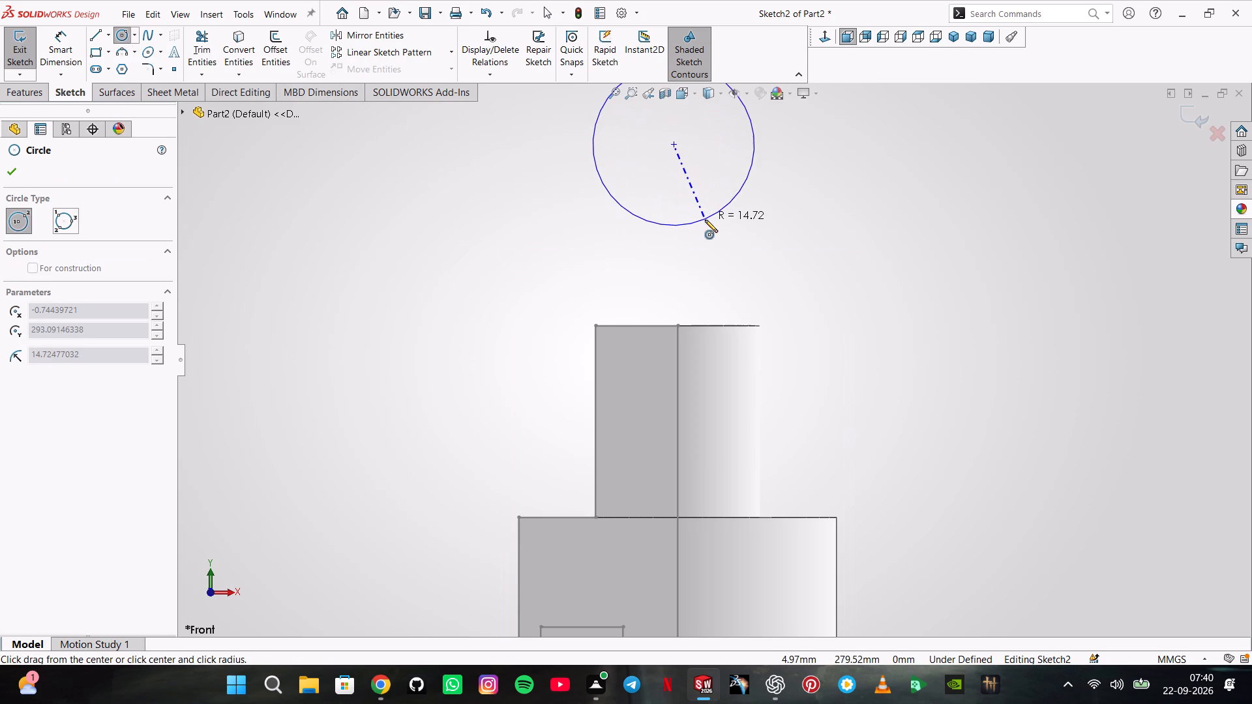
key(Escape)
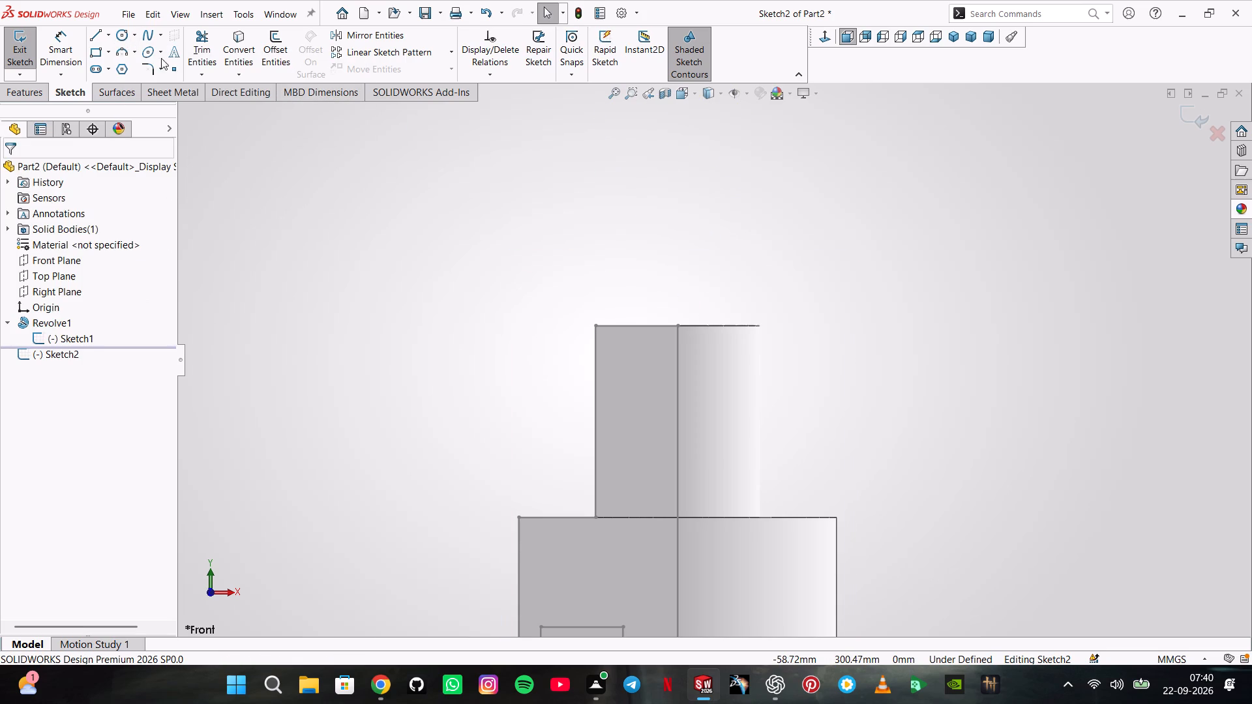
Sketch a circle about 29 mm in diameter above the top cylinder, with its centre aligned to the body's vertical axis.
click(128, 35)
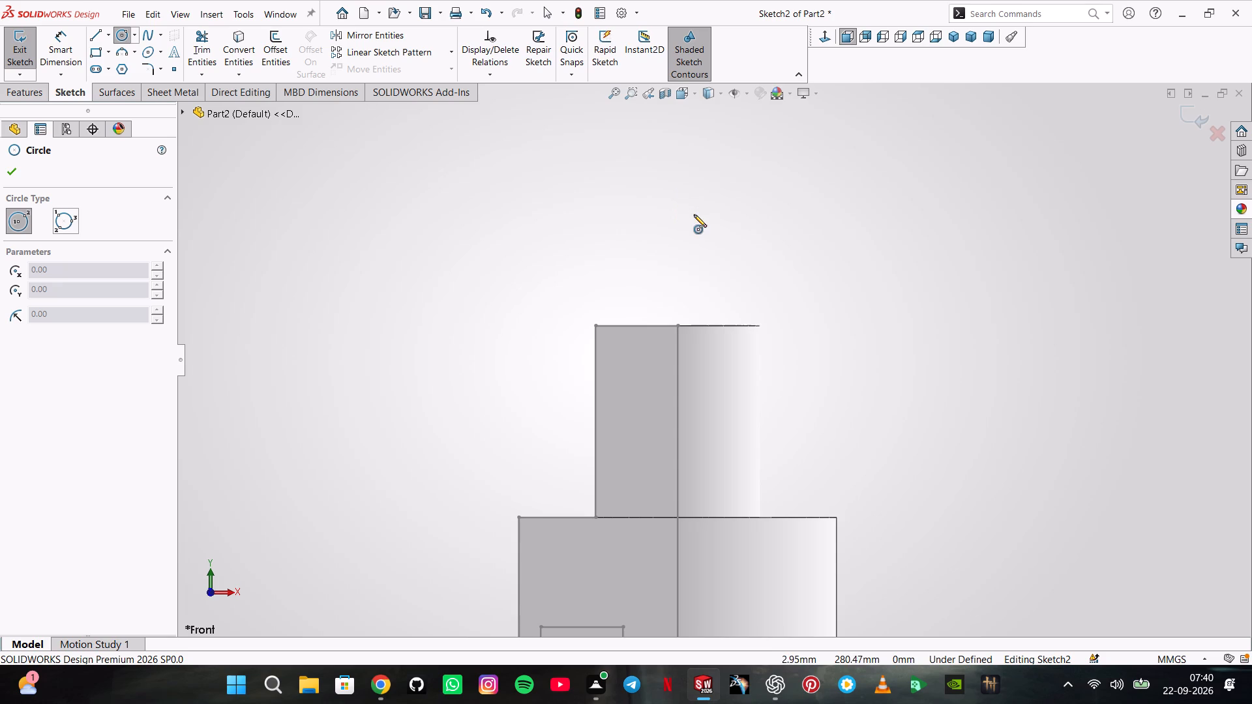
click(676, 190)
click(706, 265)
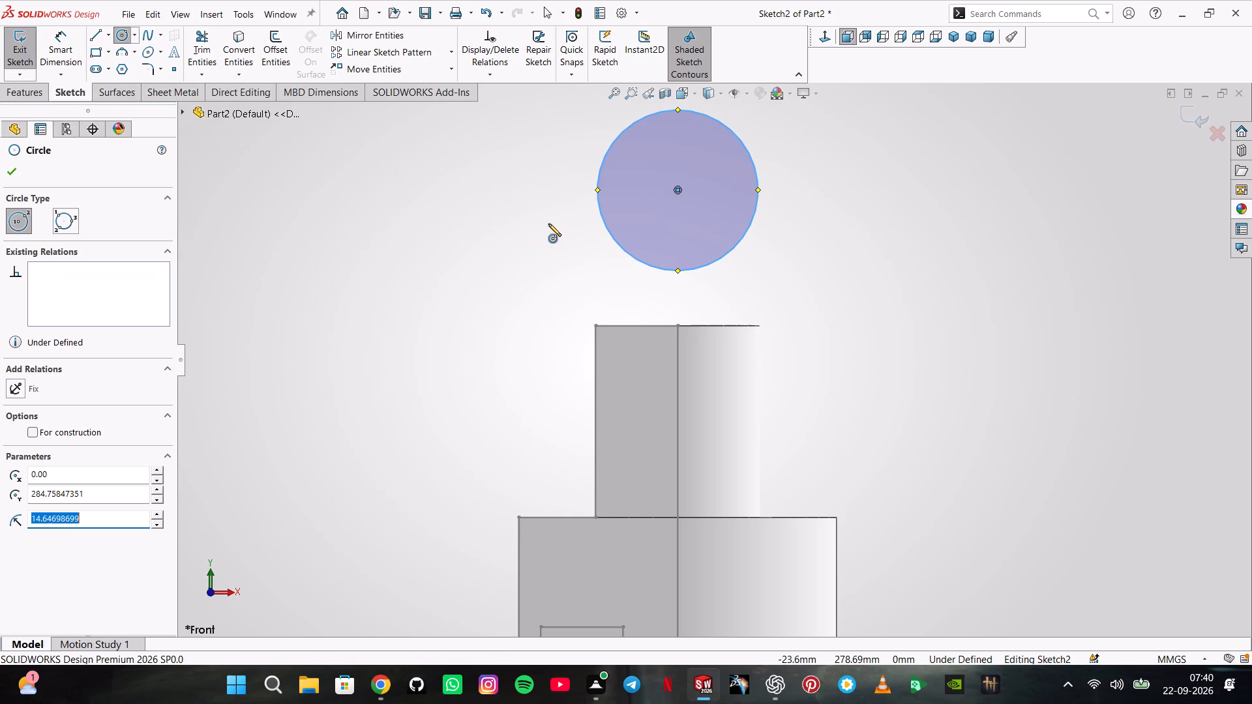
Dimension the circle's diameter and set it to 40 mm.
middle_drag(721, 254, 712, 312)
scroll(723, 263, up, 1)
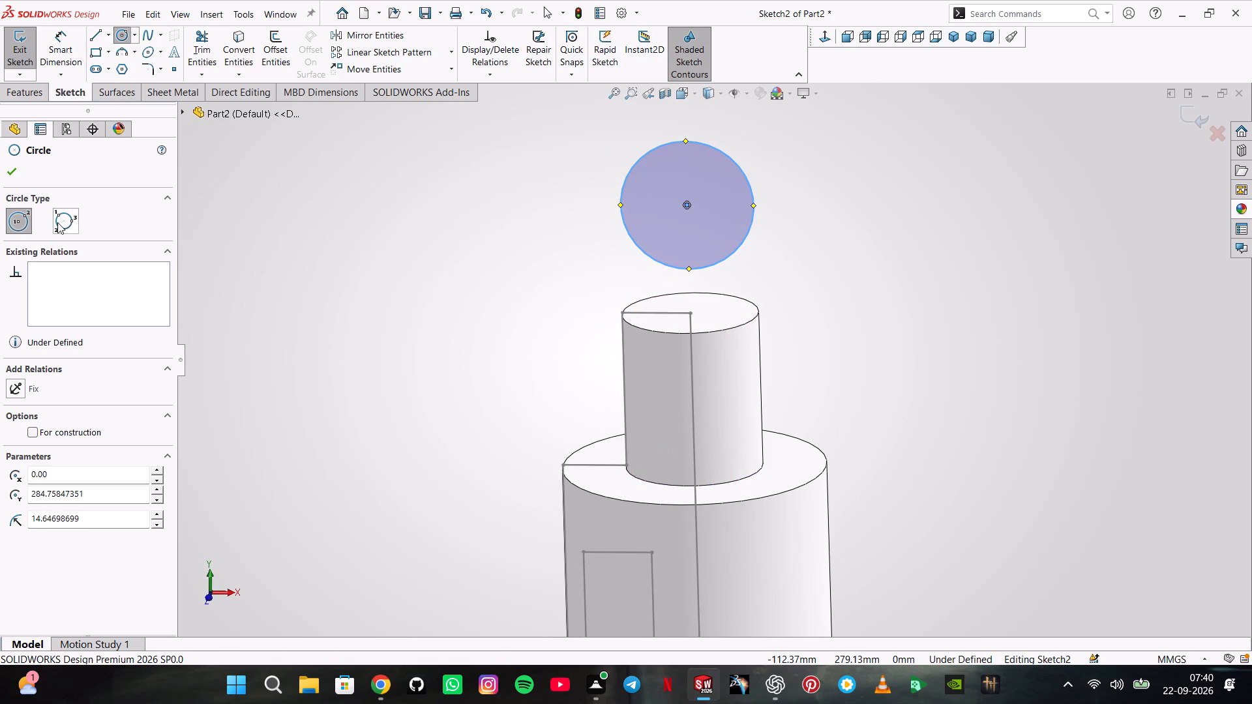
click(52, 62)
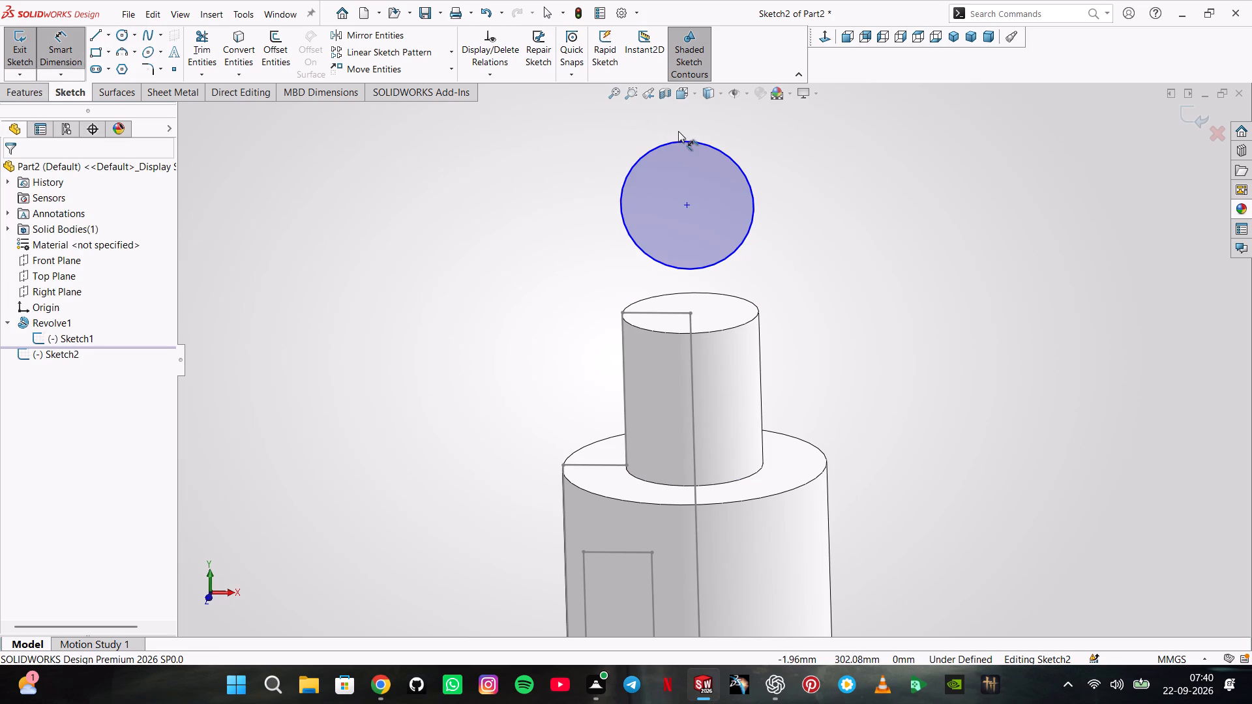
click(688, 139)
click(852, 148)
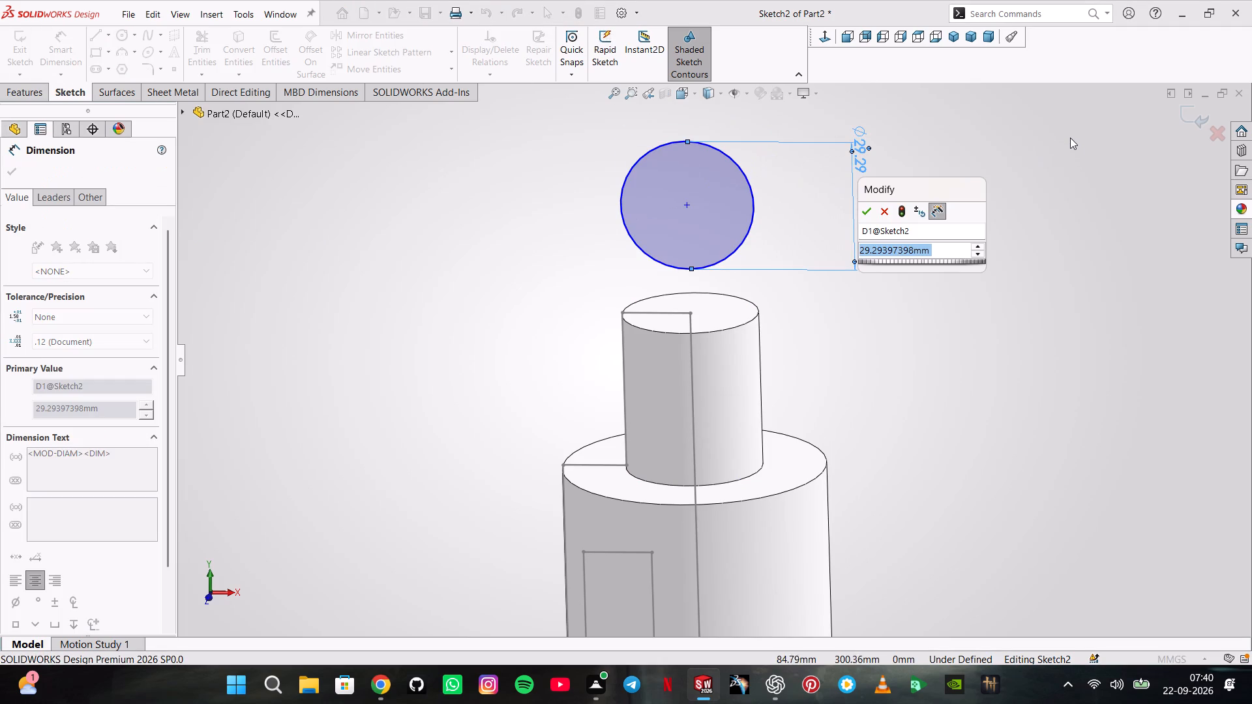
text(40)
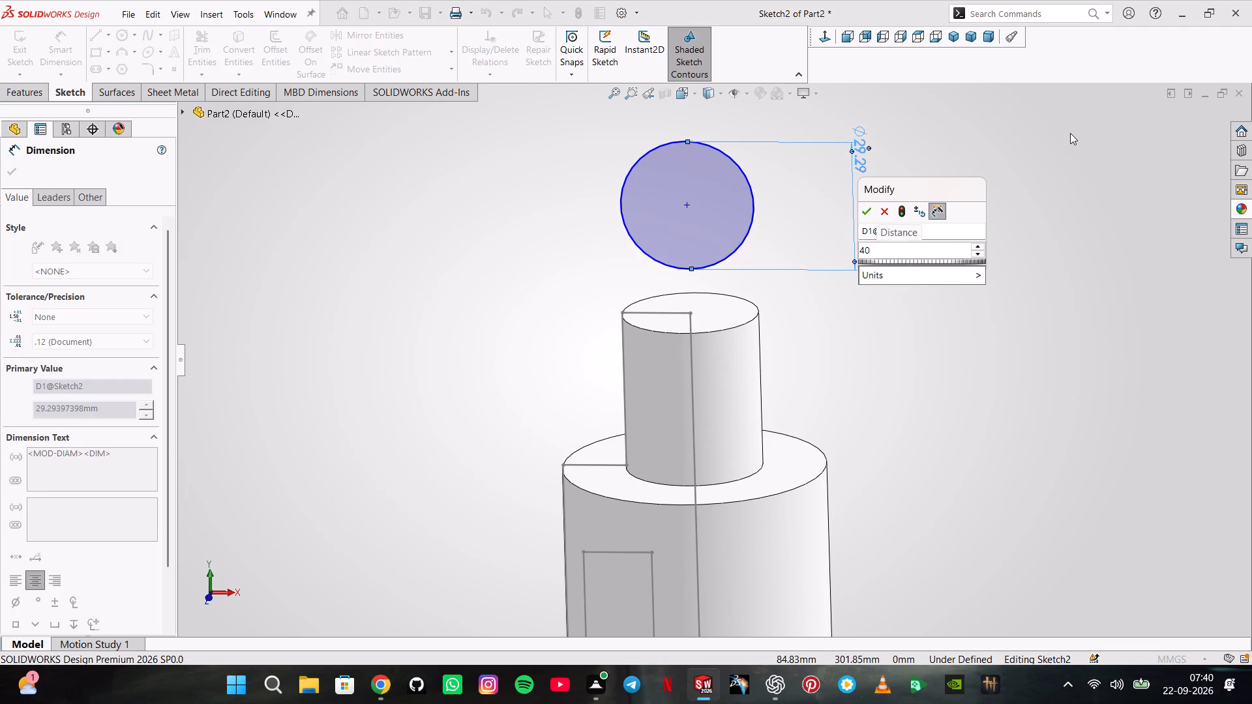
key(Return)
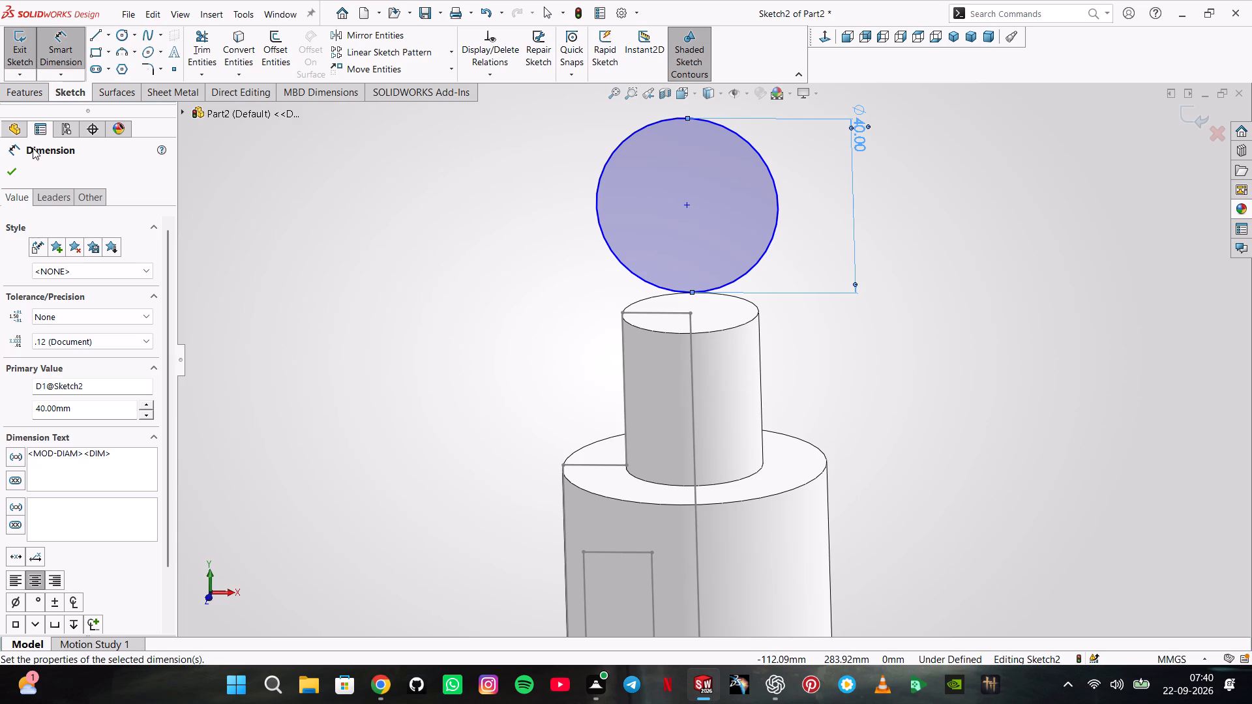
click(8, 168)
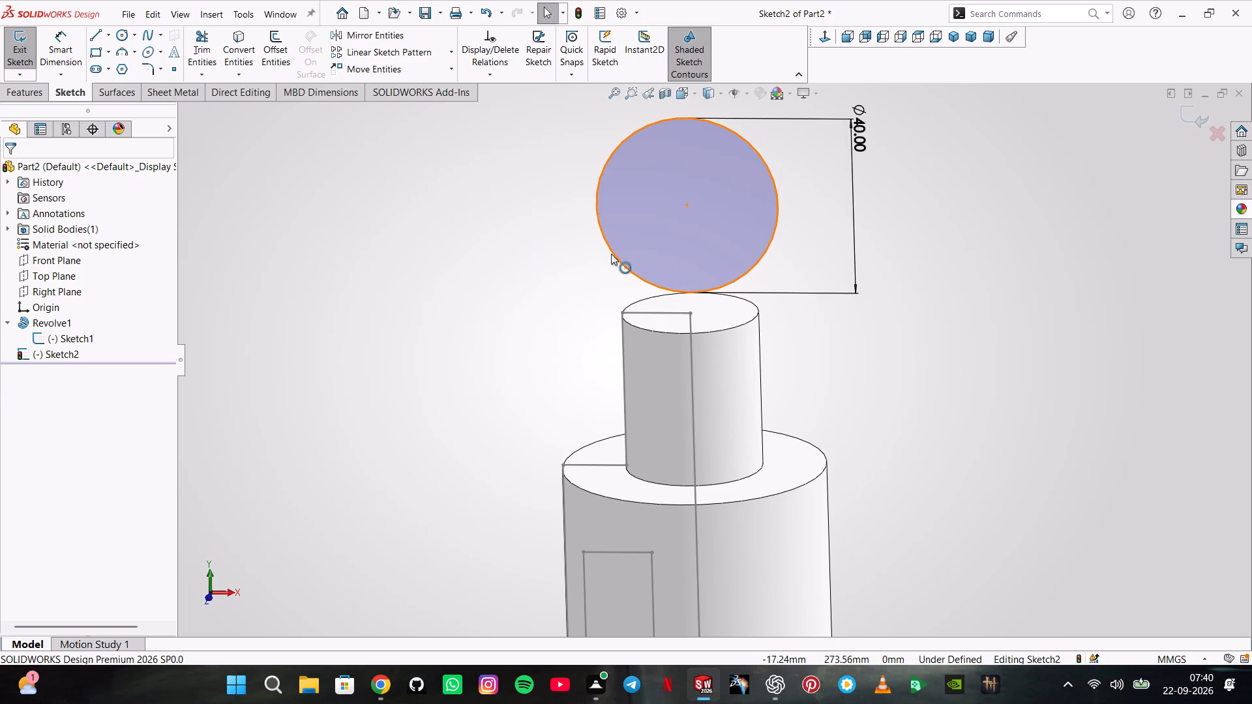
Make the circle tangent to the revolve profile's horizontal line on the top face of the upper cylinder.
ctrl+click(611, 254)
ctrl+click(655, 314)
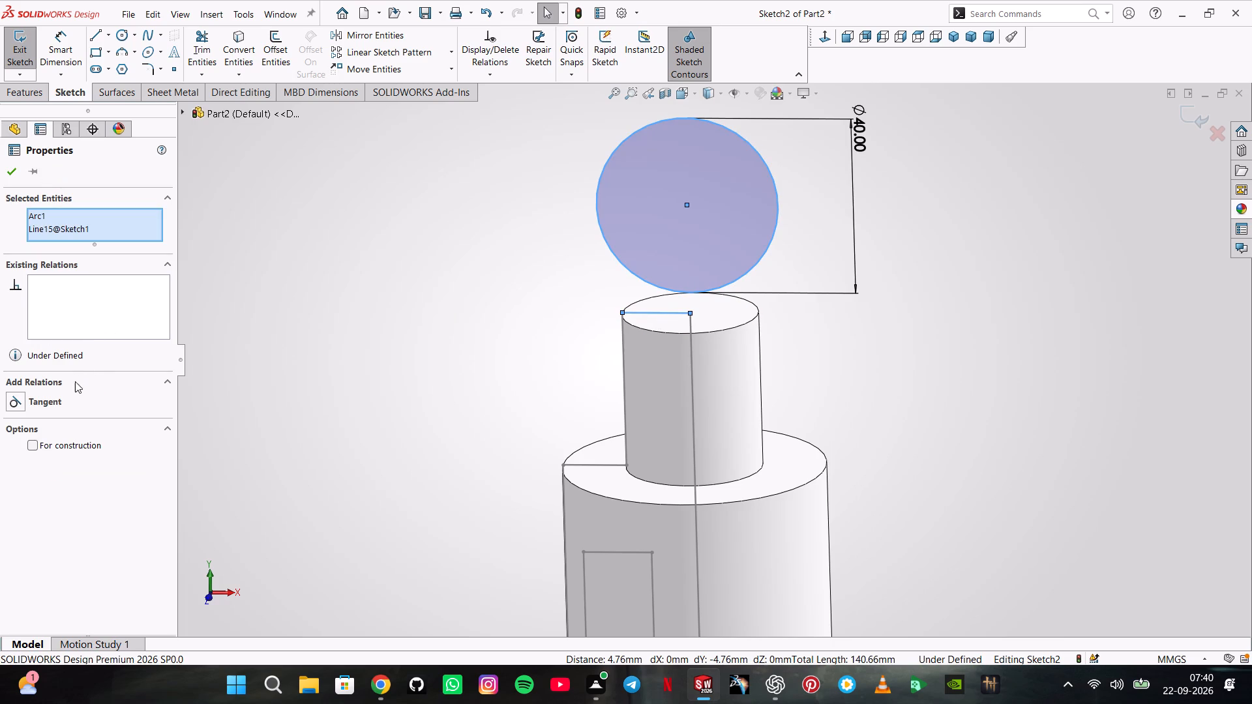
click(61, 396)
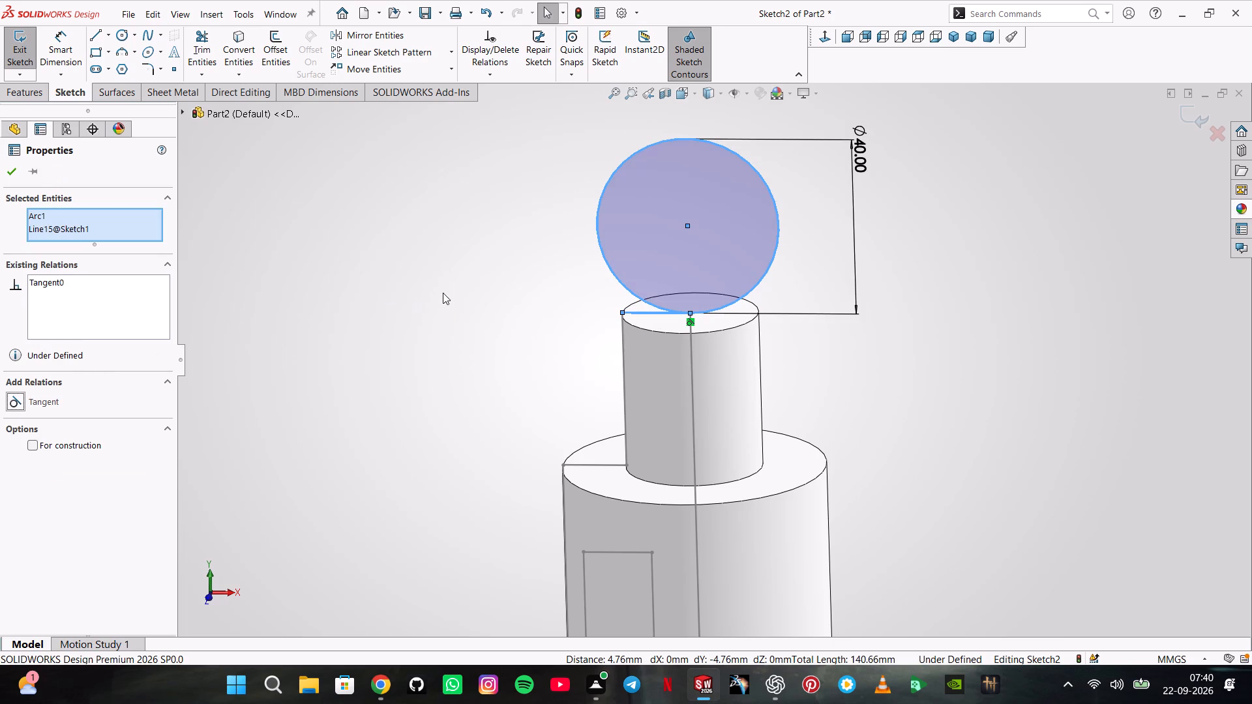
Delete the tangent relation between the circle and the profile's top line, and return to a front view of the sketch.
middle_drag(482, 346, 458, 270)
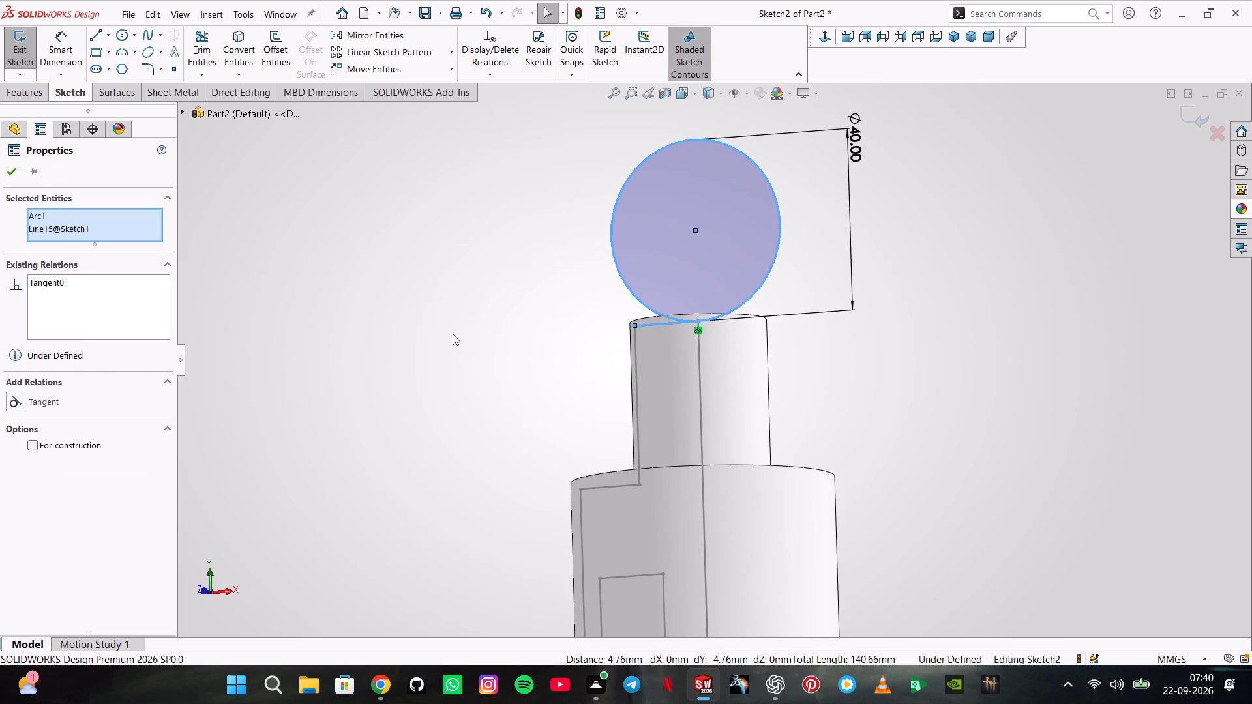
click(698, 330)
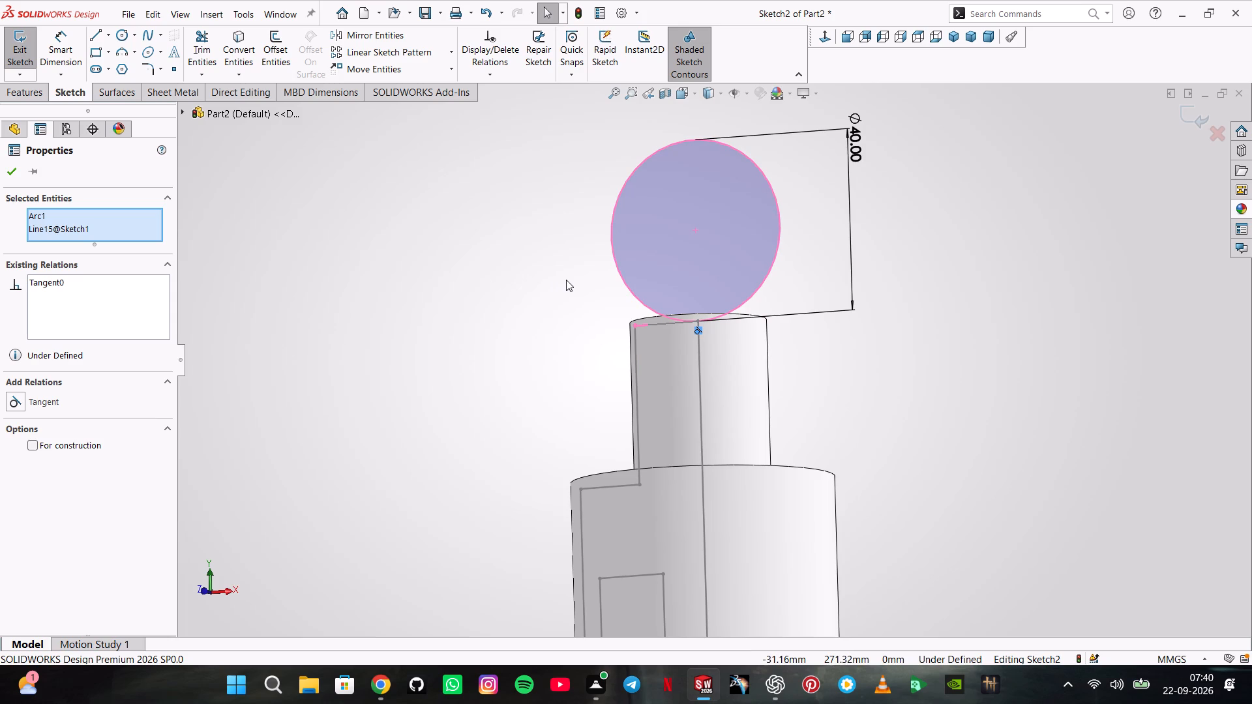
key(Delete)
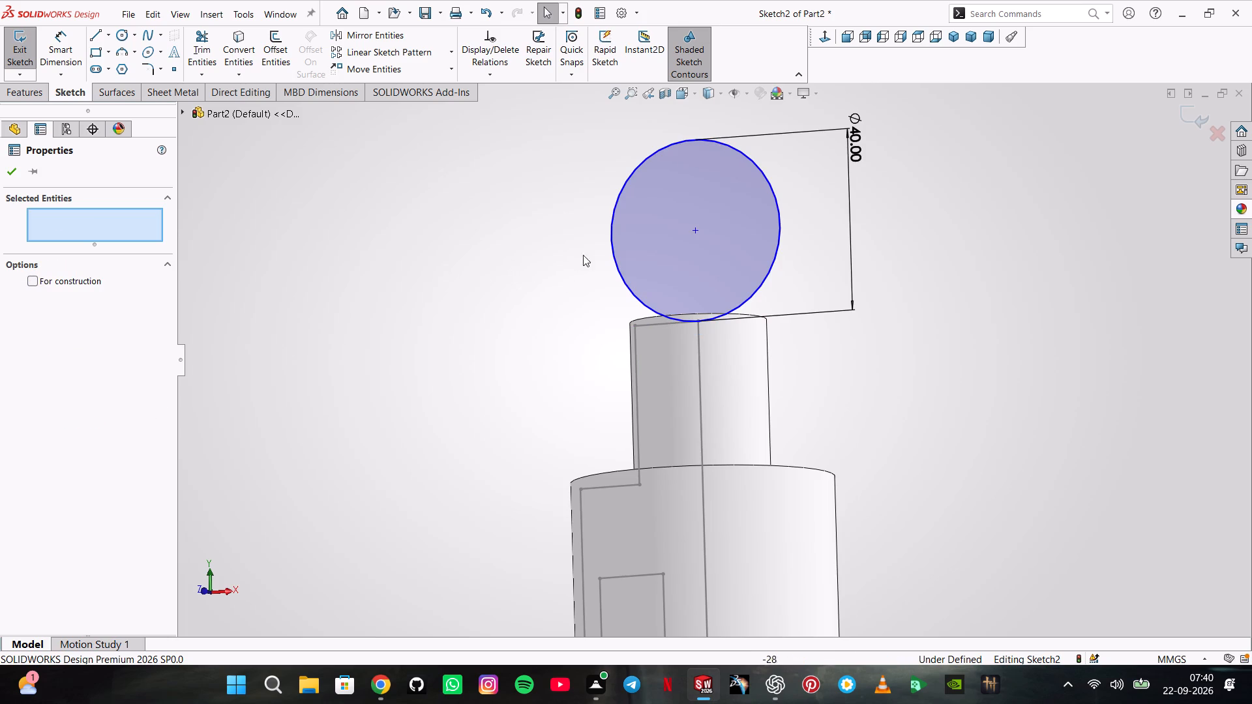
scroll(554, 264, up, 1)
middle_drag(554, 264, 642, 325)
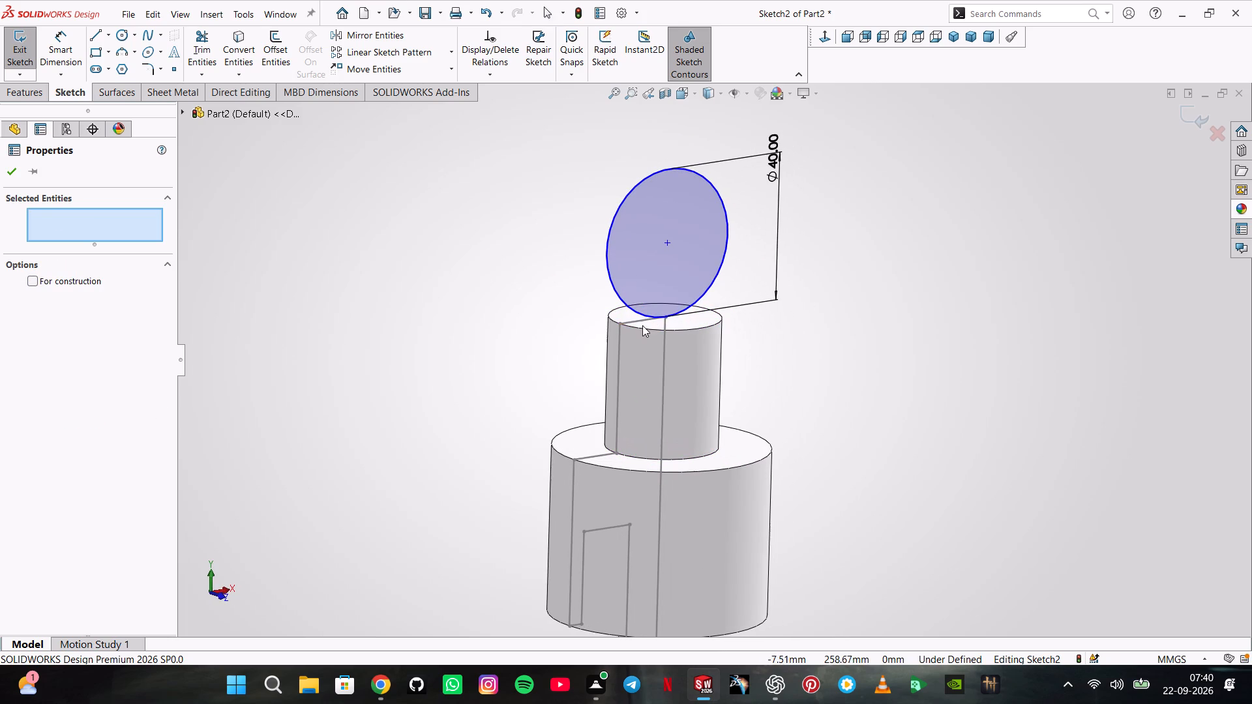
click(21, 170)
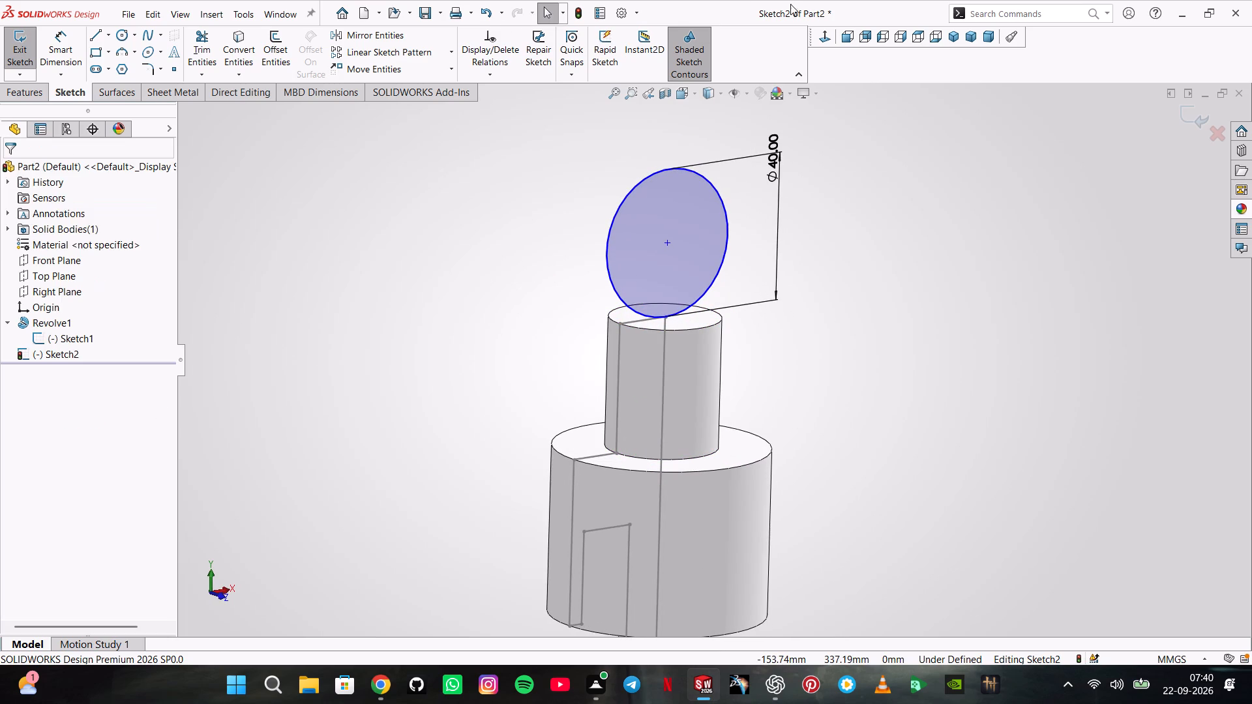
click(829, 37)
scroll(698, 179, down, 8)
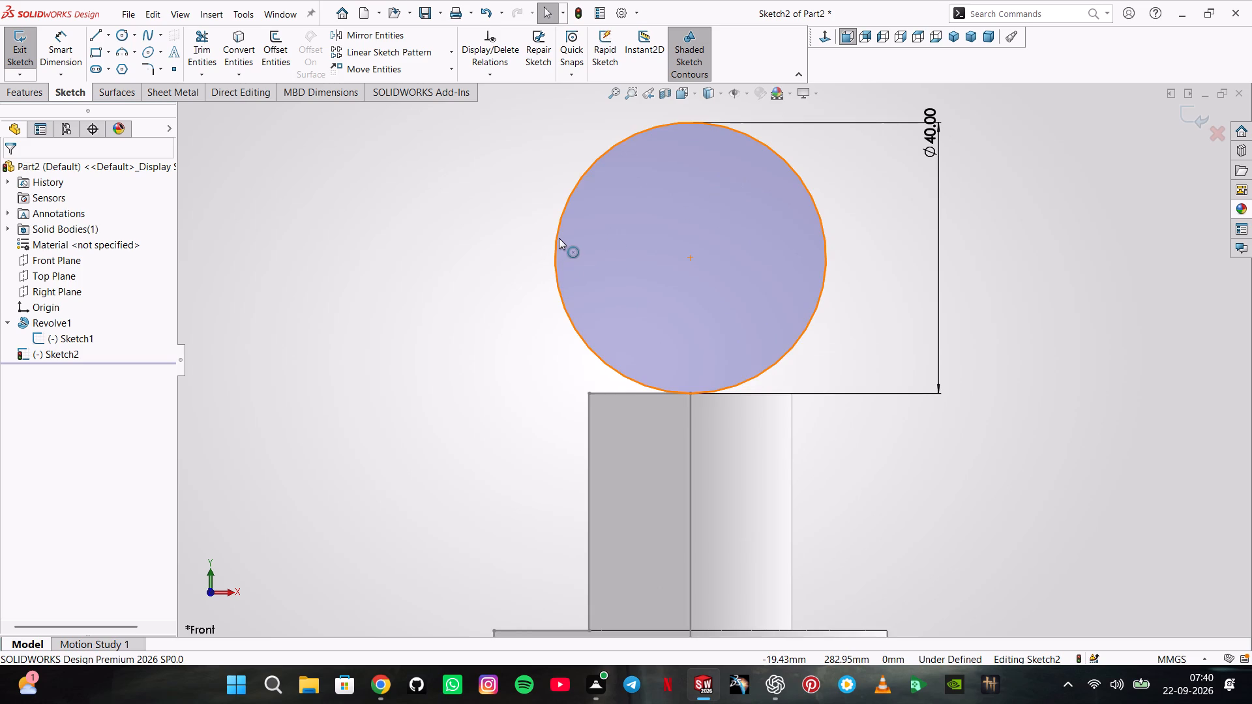
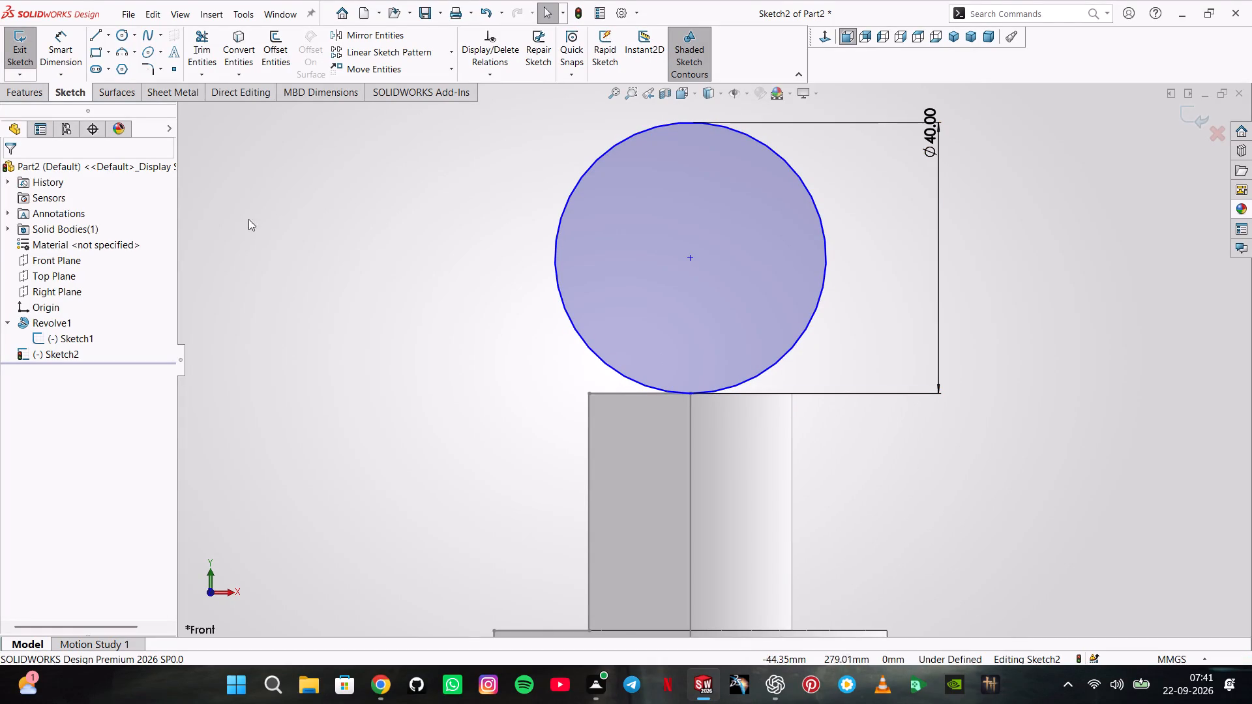
Draw a three-point arc bulging downward between the upper cylinder's two top corners, and set its radius to 20 mm.
click(114, 54)
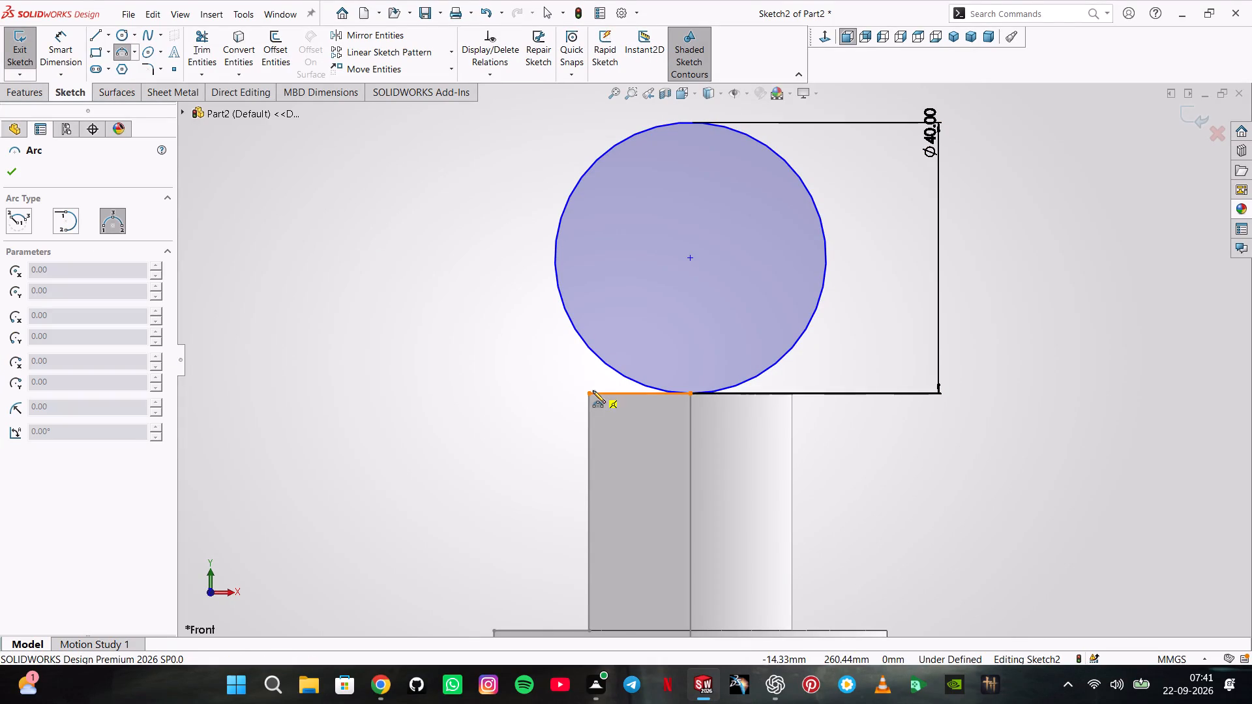
click(589, 396)
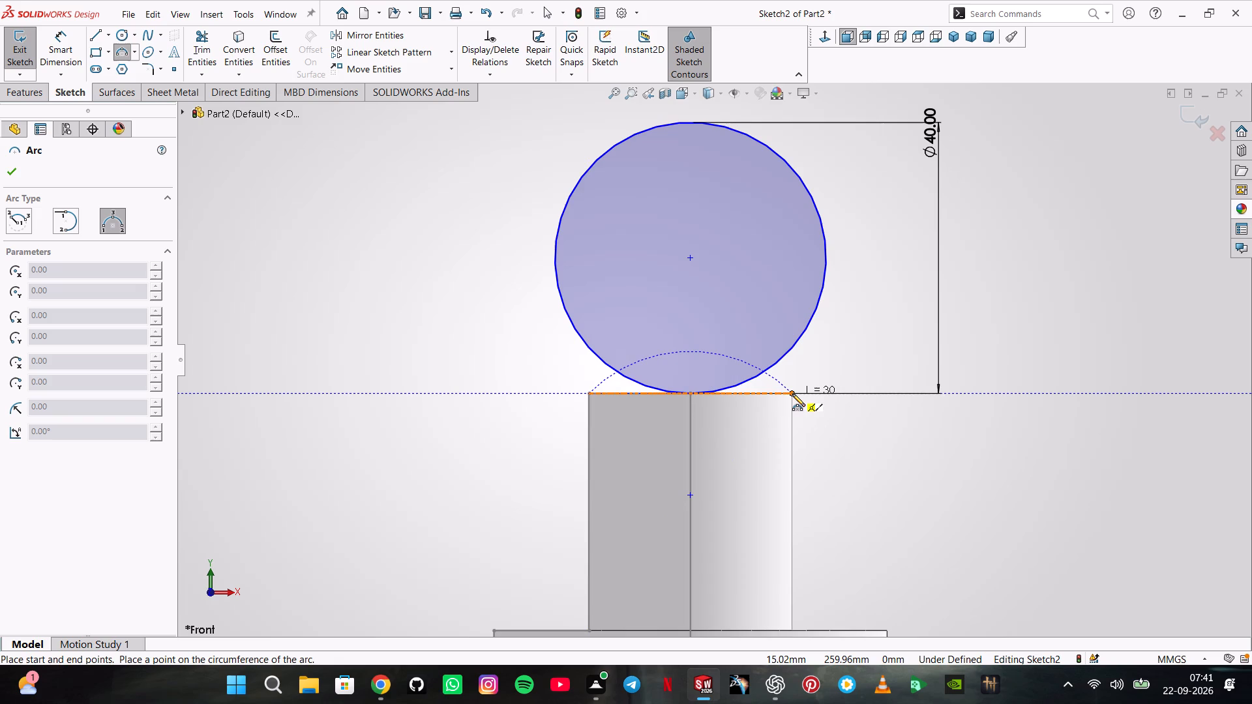
click(792, 394)
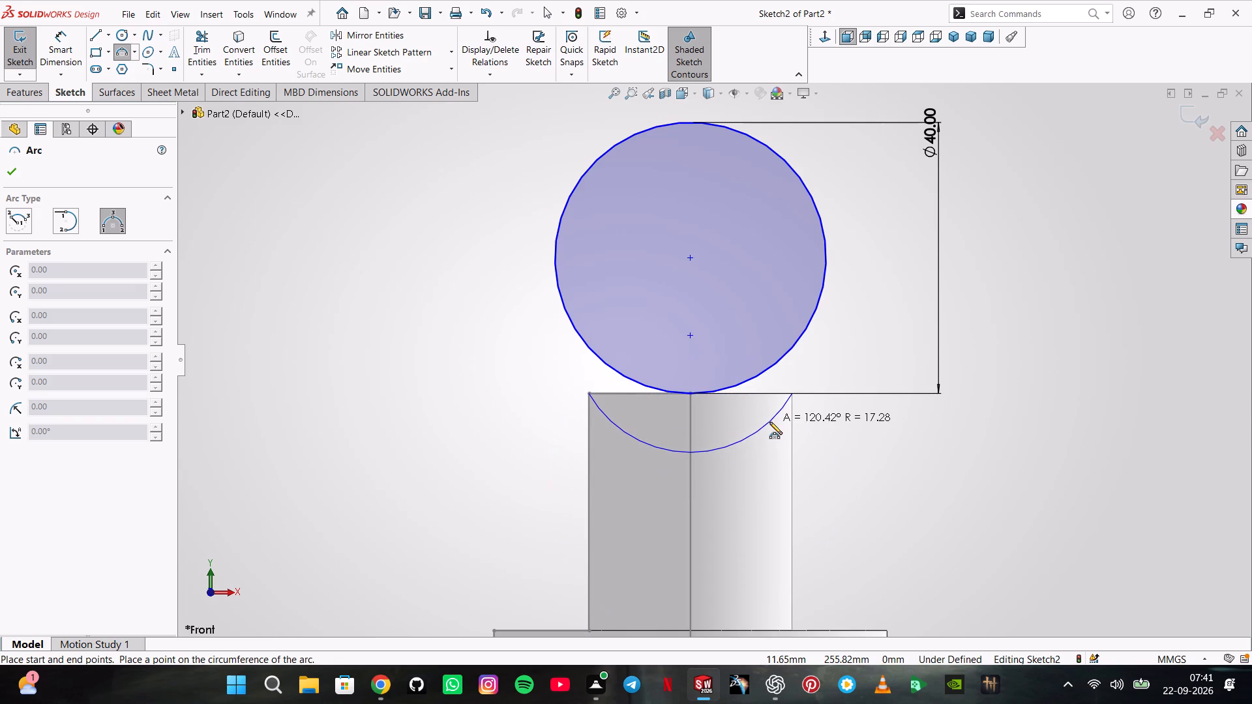
key(2)
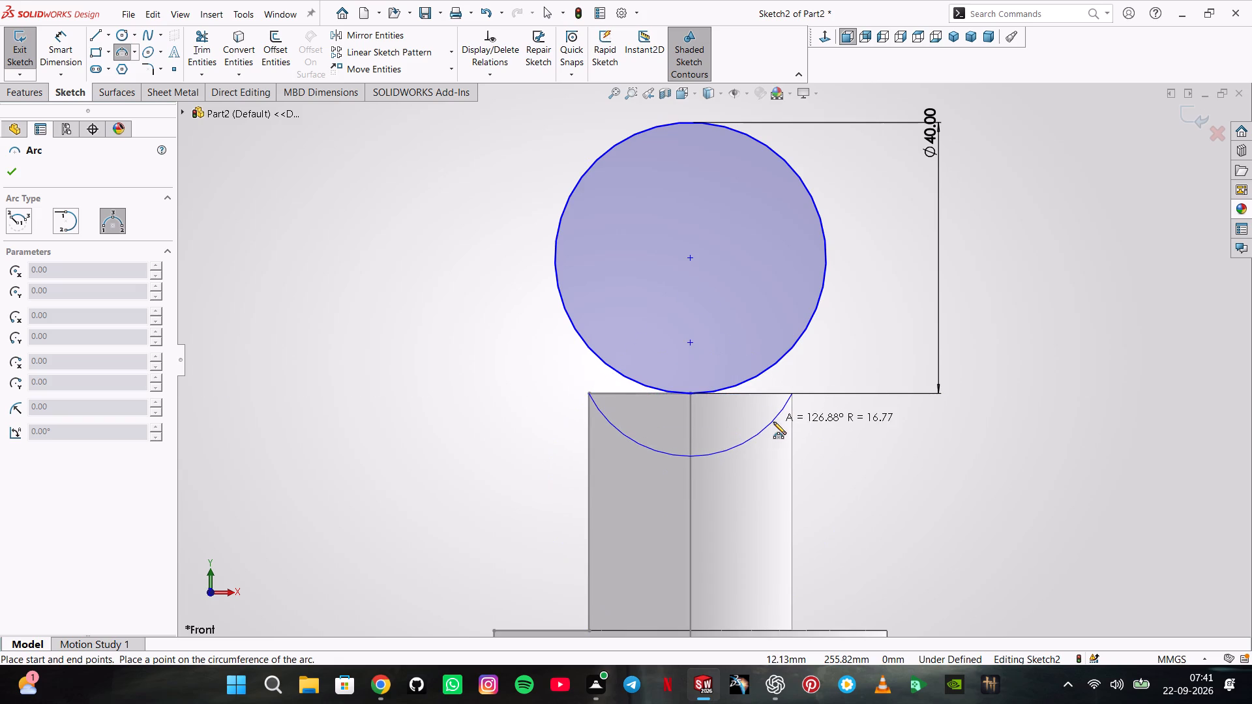
text(20)
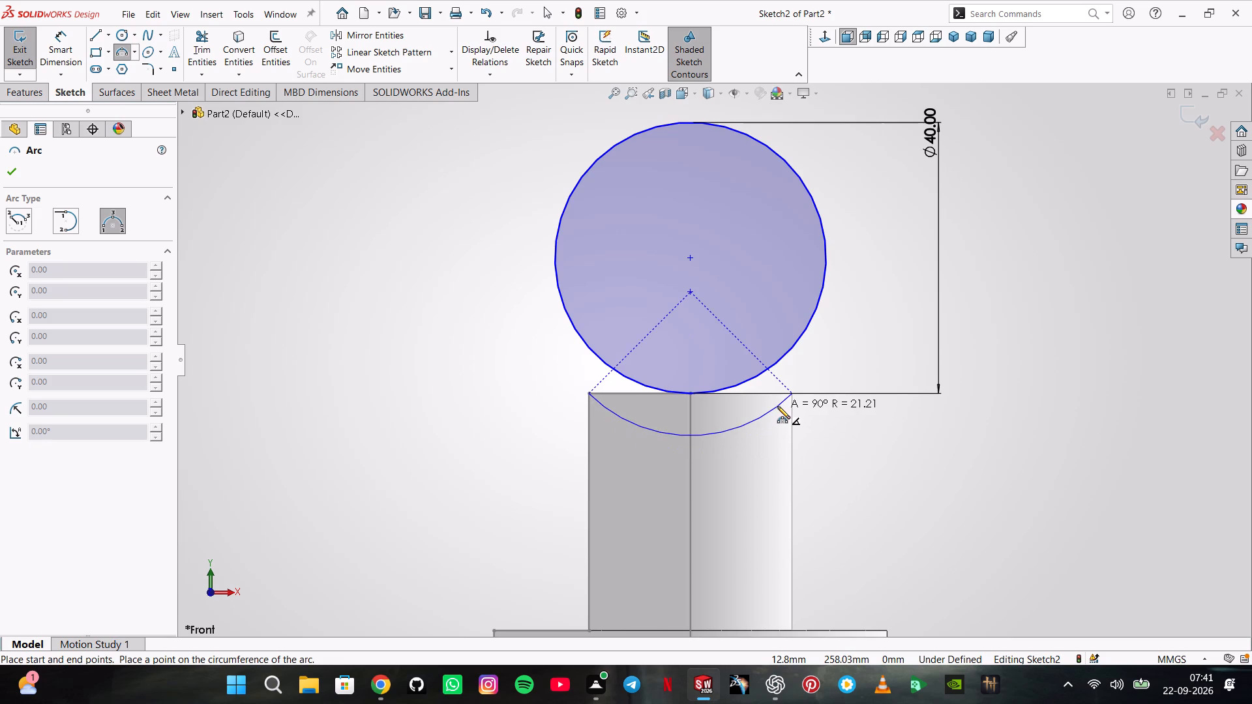
click(777, 406)
text(3.)
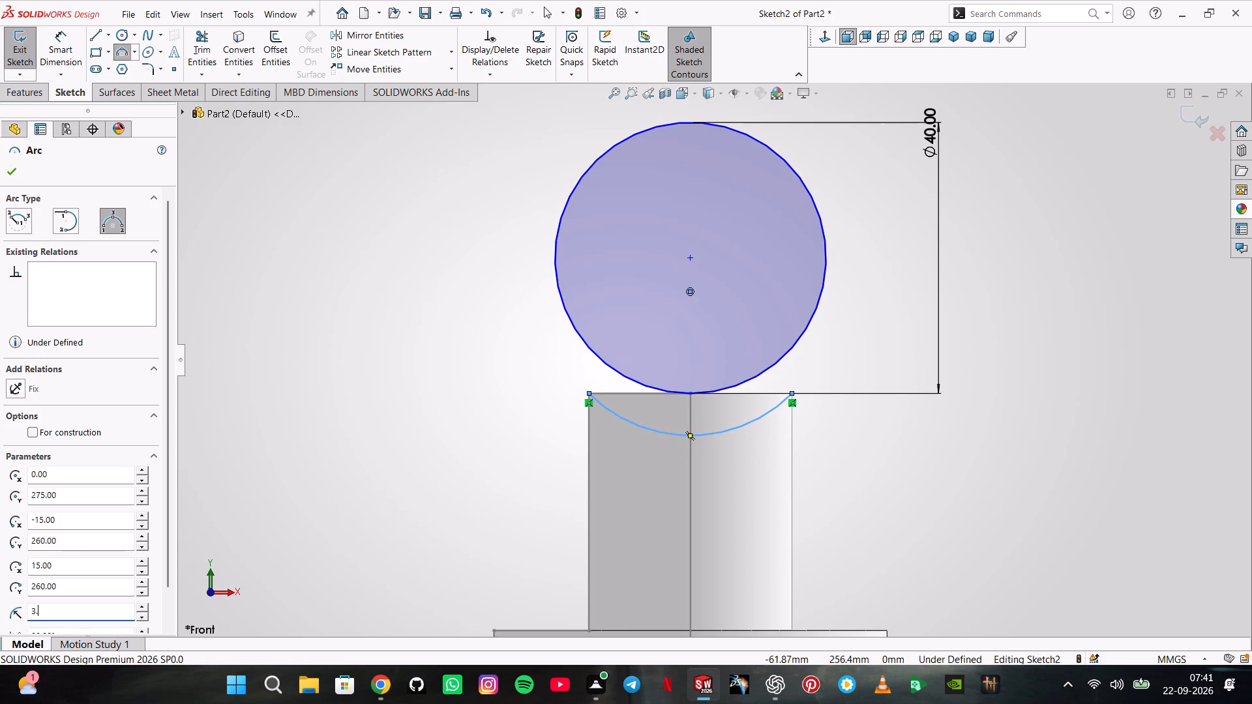
key(BackSpace)
key(BackSpace)
key(BackSpace)
text(20)
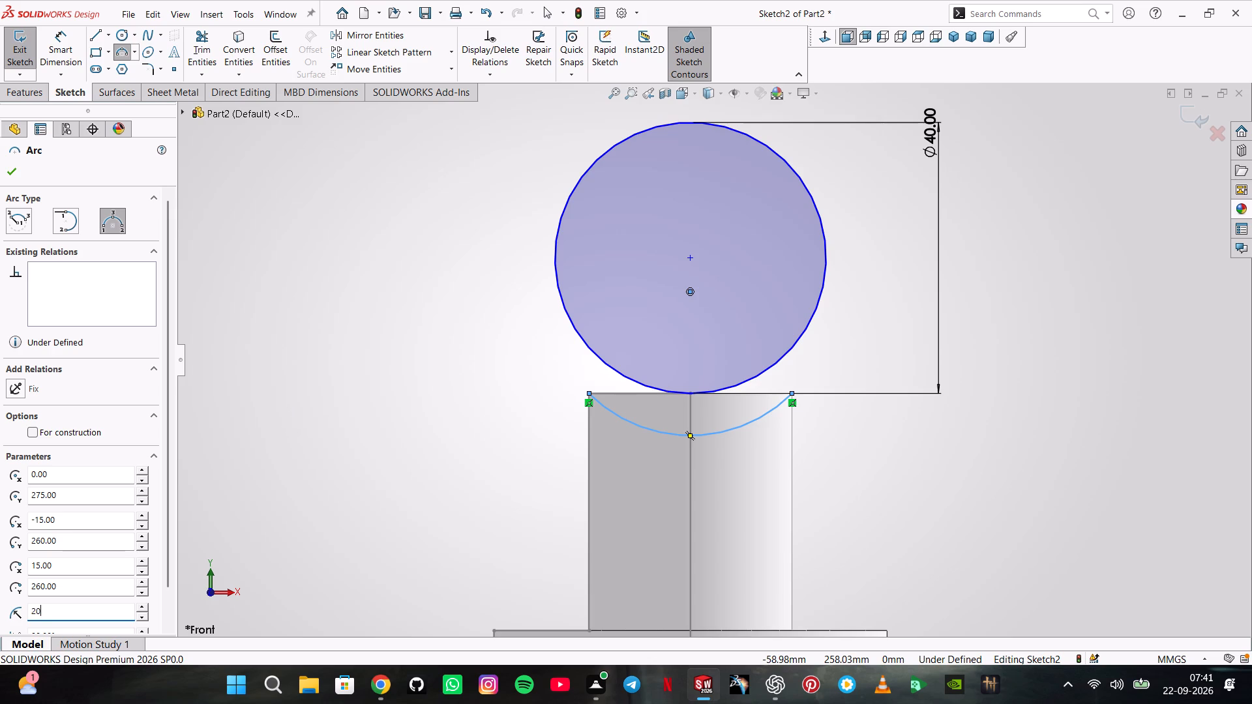
key(Return)
key(Return)
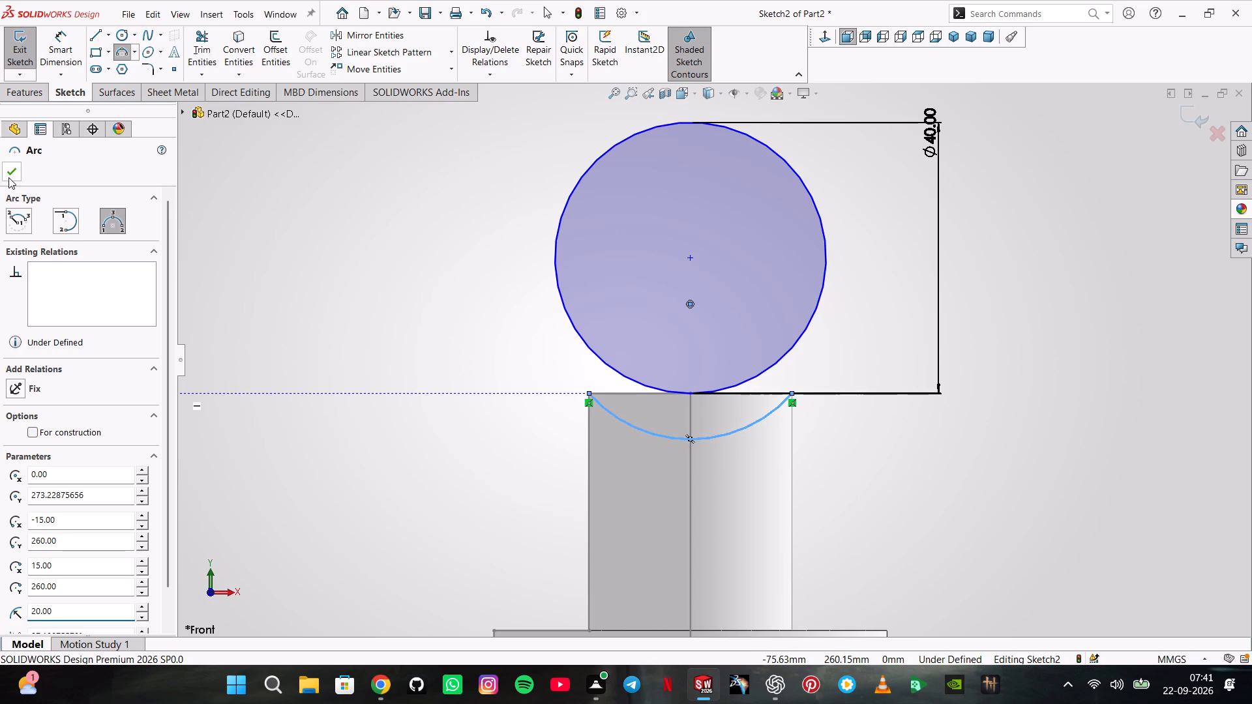
click(11, 176)
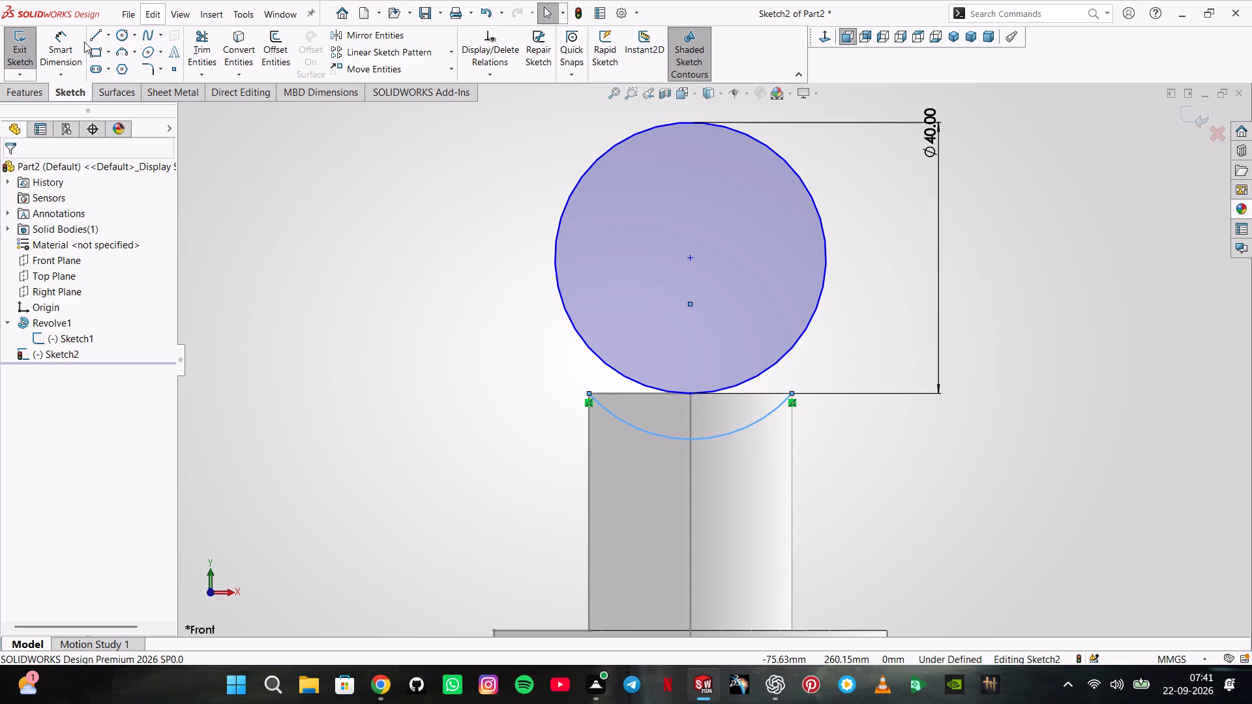
Sketch a circle about 18 mm in diameter centred on the arc's centre point.
click(125, 35)
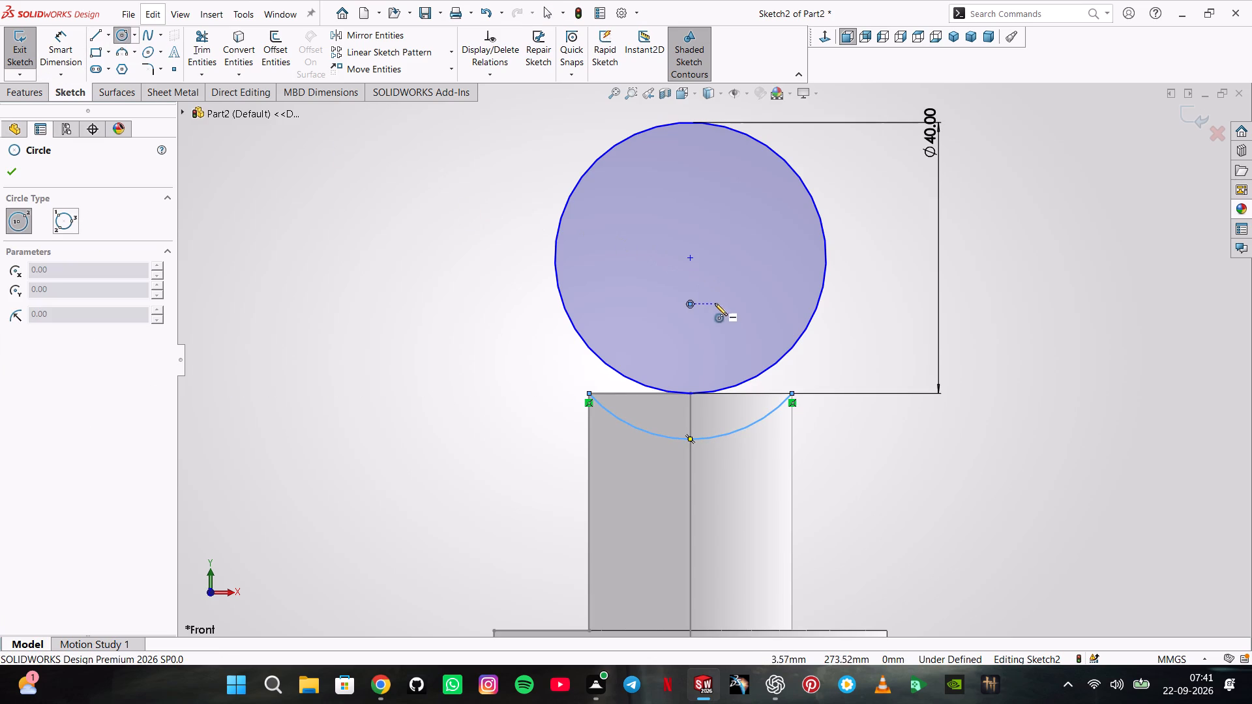
click(693, 304)
click(699, 363)
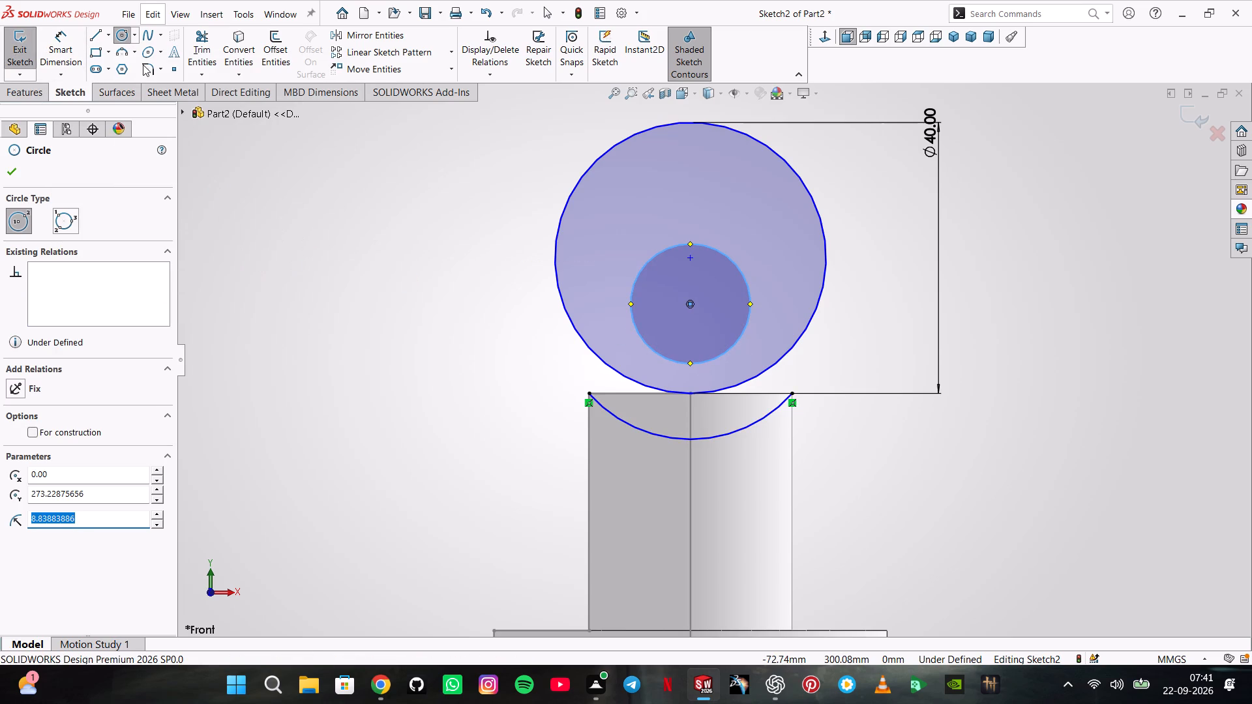
key(Escape)
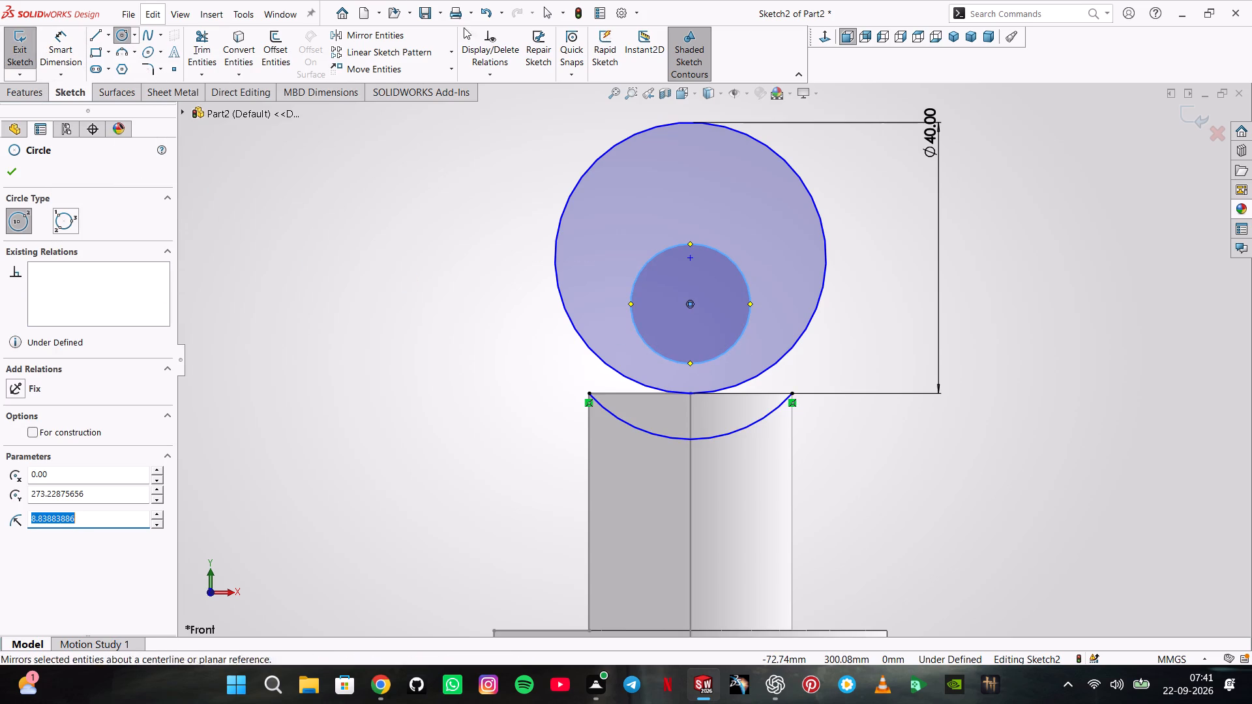
key(Escape)
key(Escape)
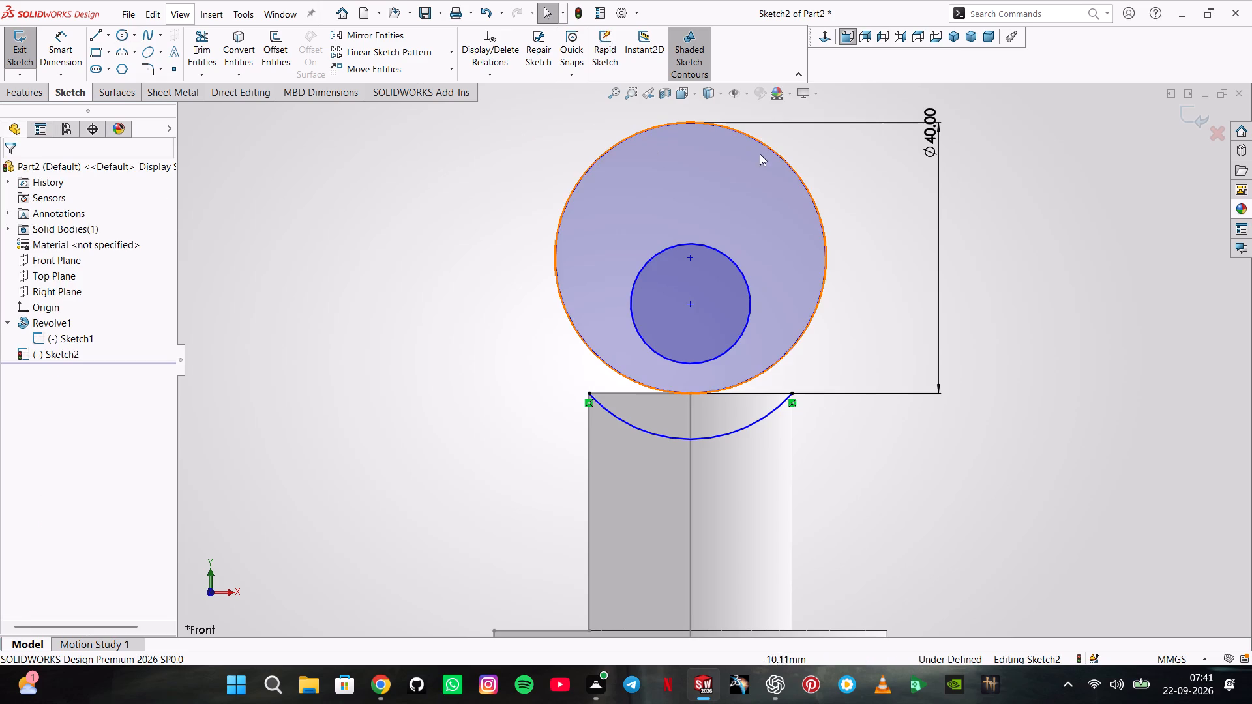
Delete the original 40 mm circle and the 20 mm radius arc from the sketch.
click(829, 203)
click(818, 207)
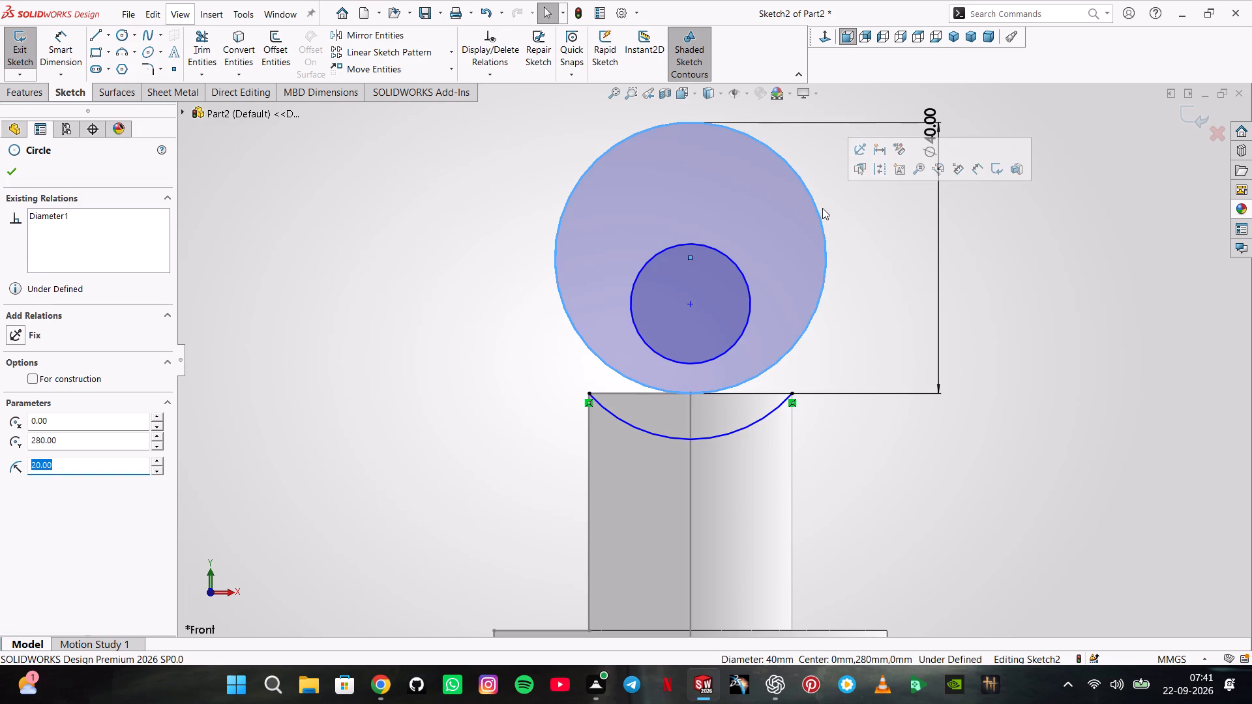
key(Delete)
key(Return)
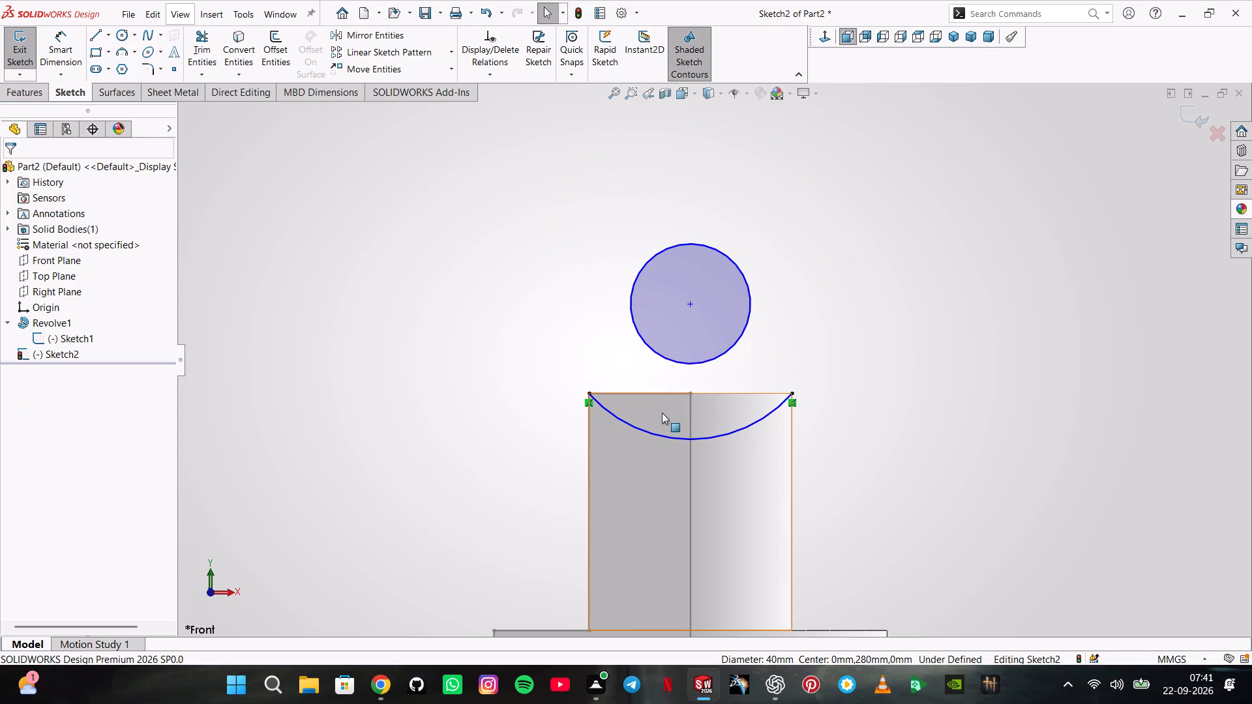
click(663, 433)
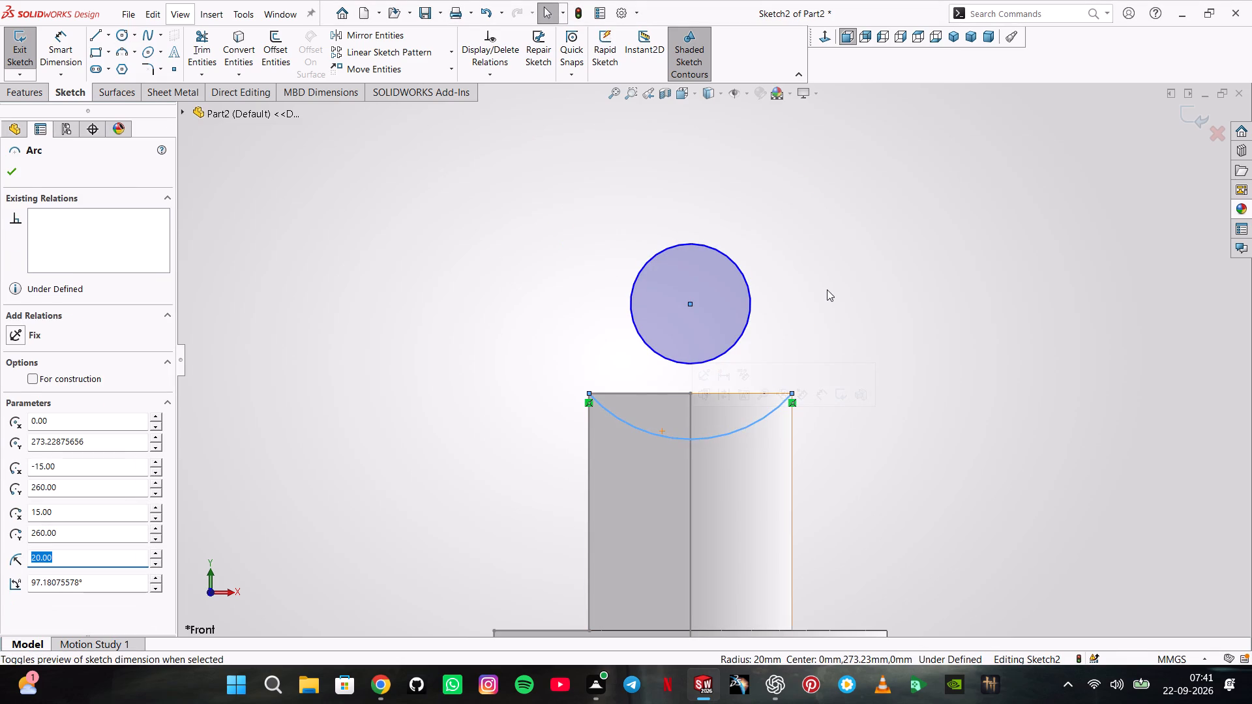
key(Delete)
key(Return)
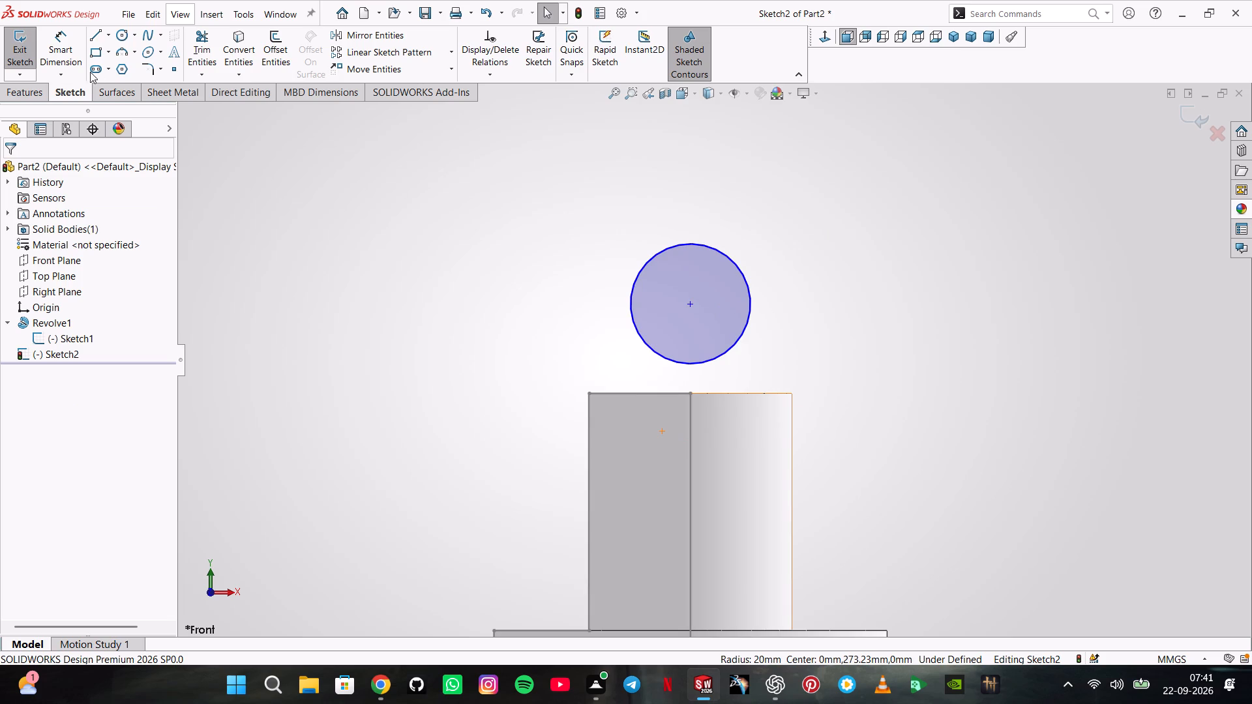
Dimension the remaining circle's diameter and set it to 20 mm.
click(75, 59)
click(728, 249)
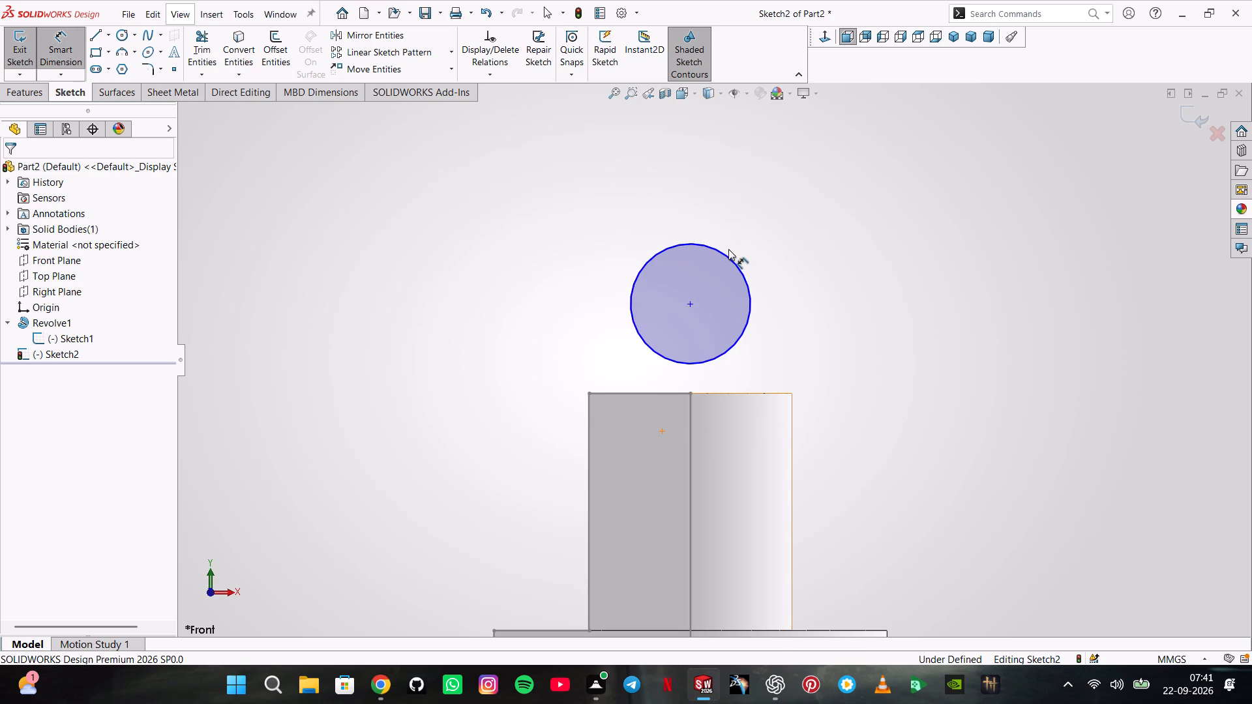
click(727, 253)
click(958, 192)
key(2)
key(0)
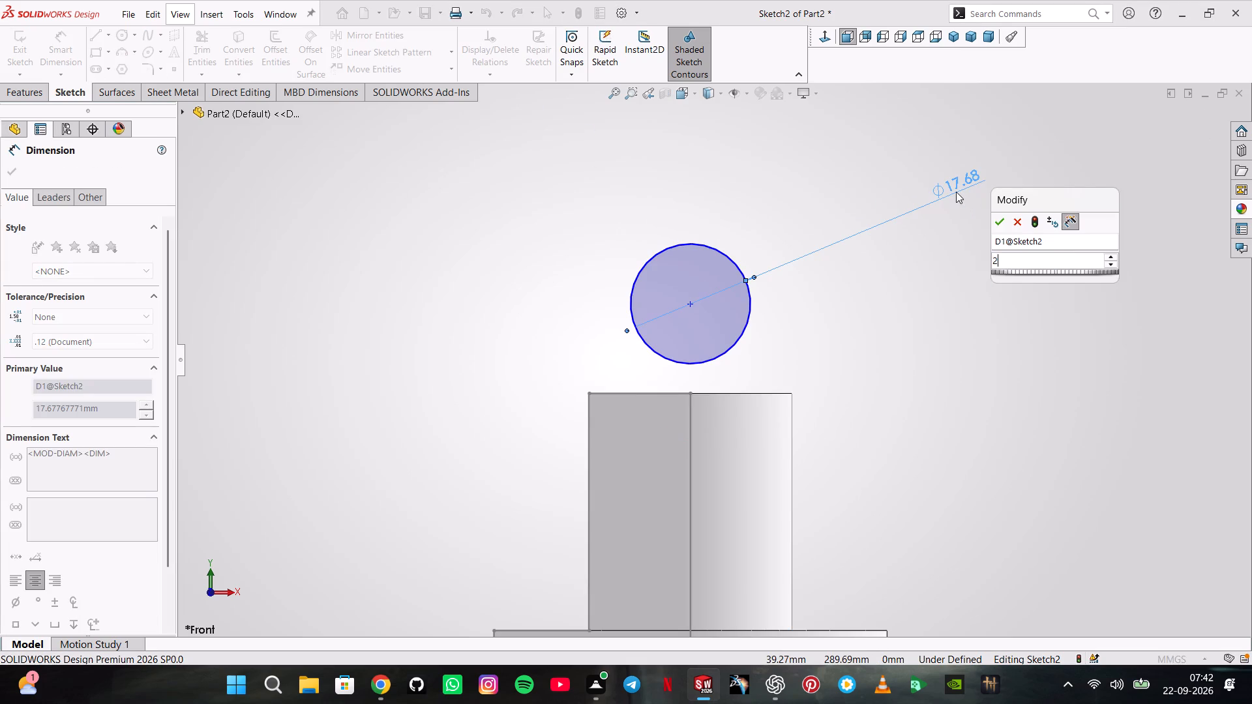
key(Return)
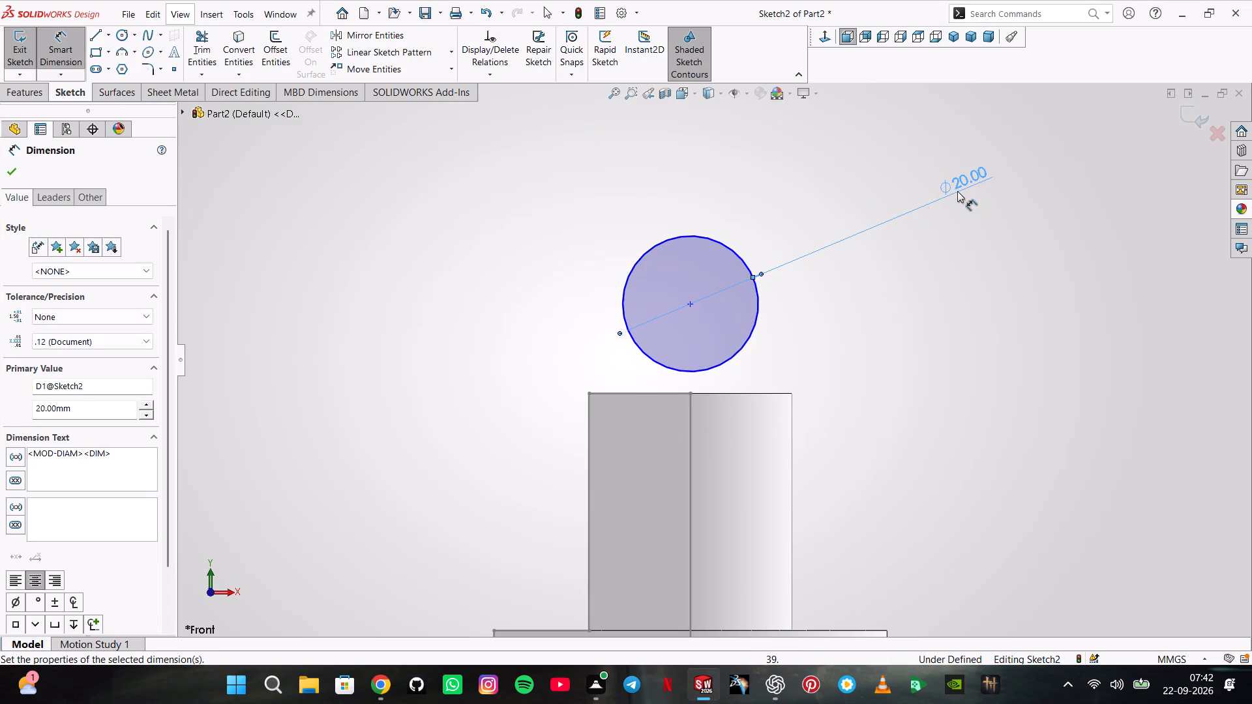
Set the circle's diameter dimension to 40 mm.
double_click(959, 187)
text(40)
key(Return)
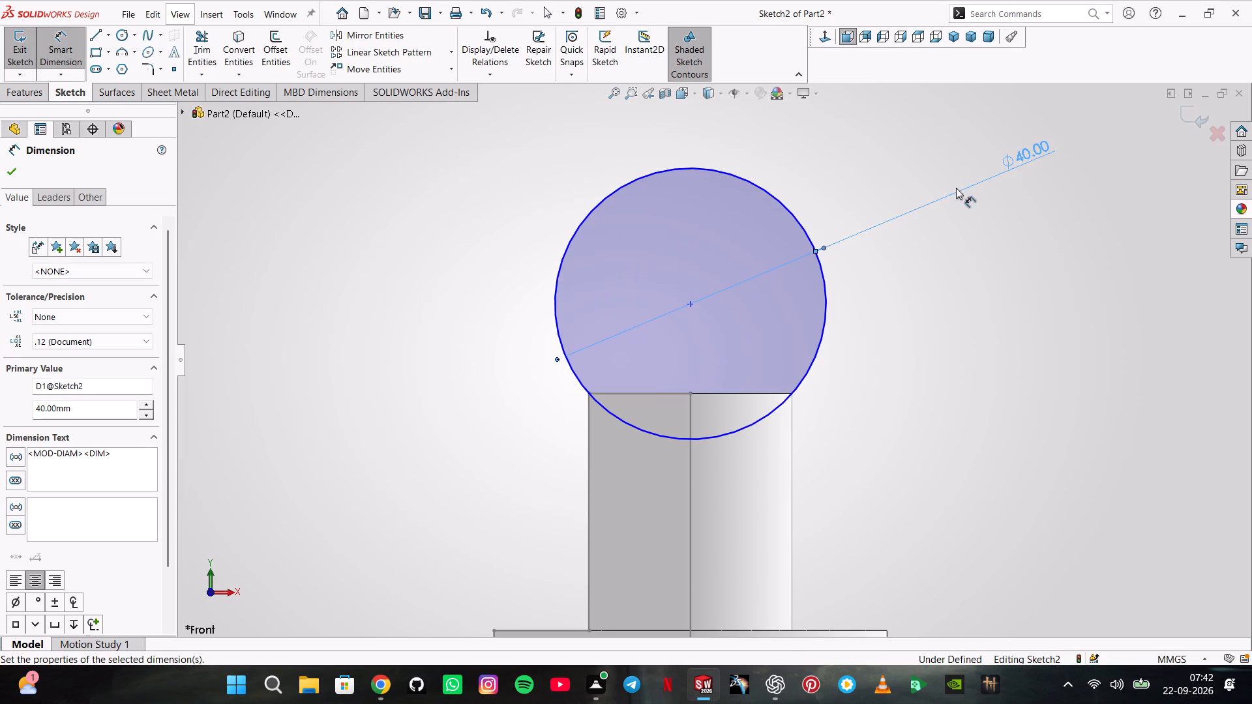
click(14, 173)
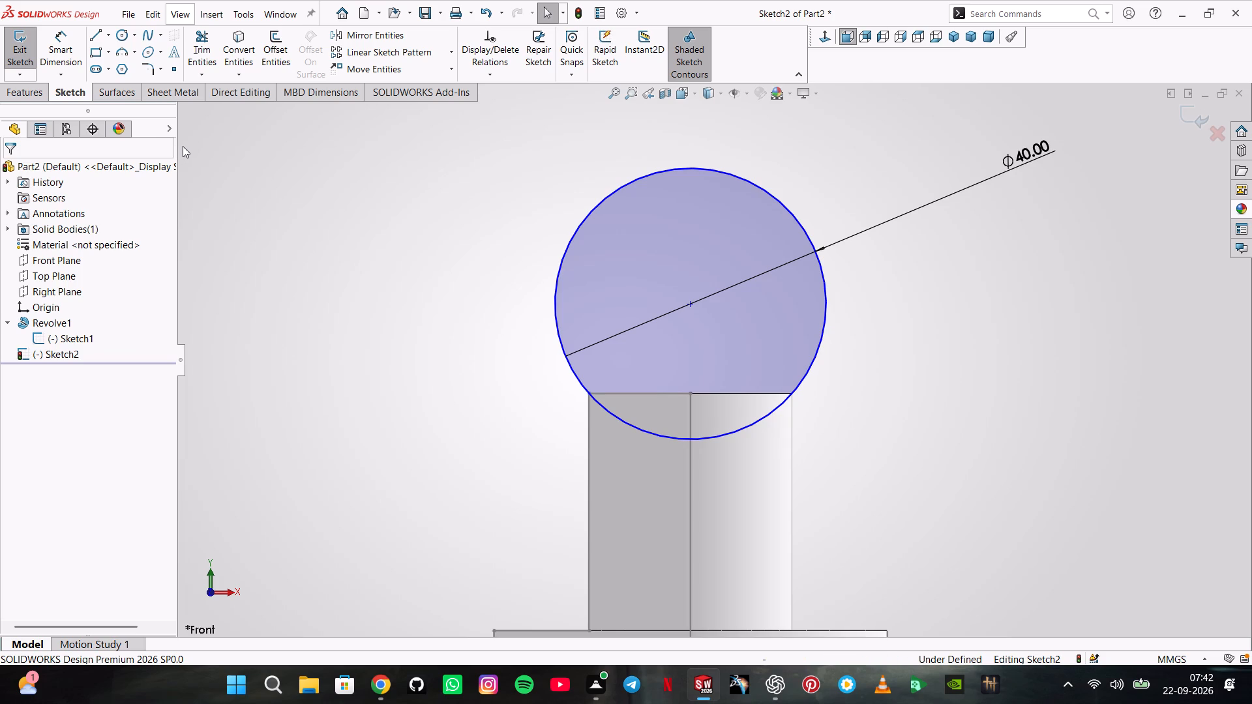
Extrude the 40 mm circle as a boss using the Mid Plane end condition, merged with the body.
scroll(183, 146, up, 1)
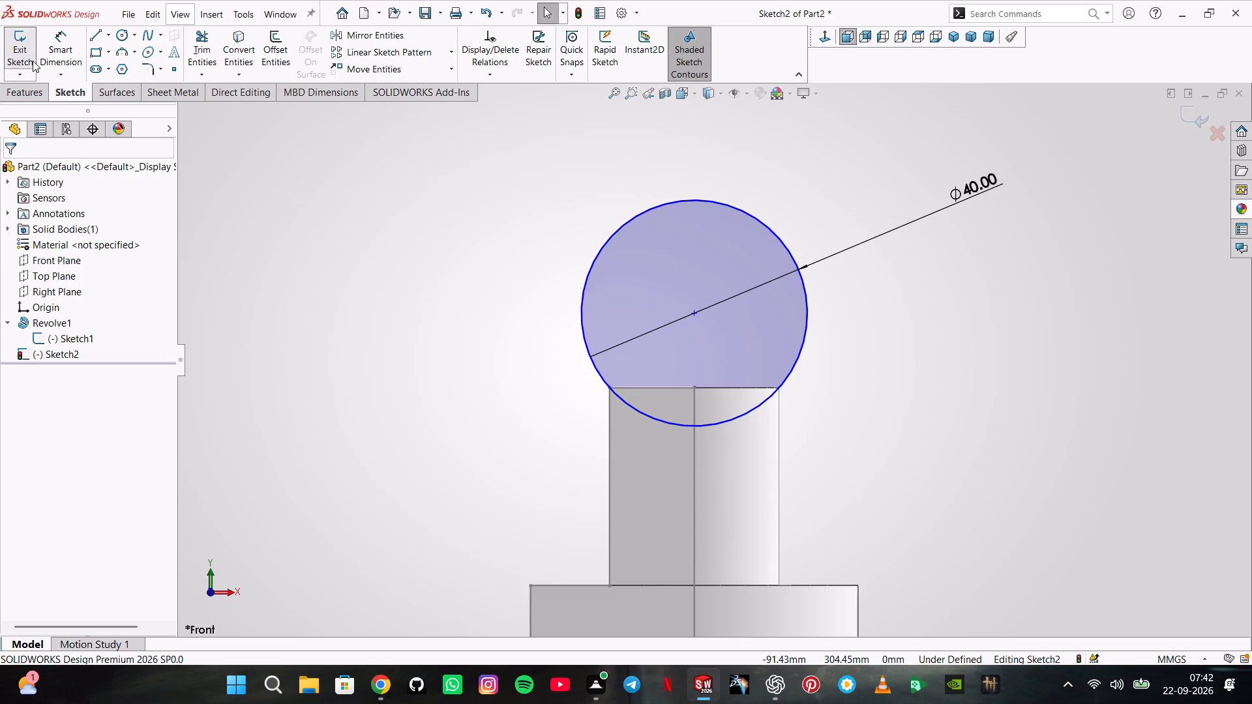
click(33, 89)
click(65, 57)
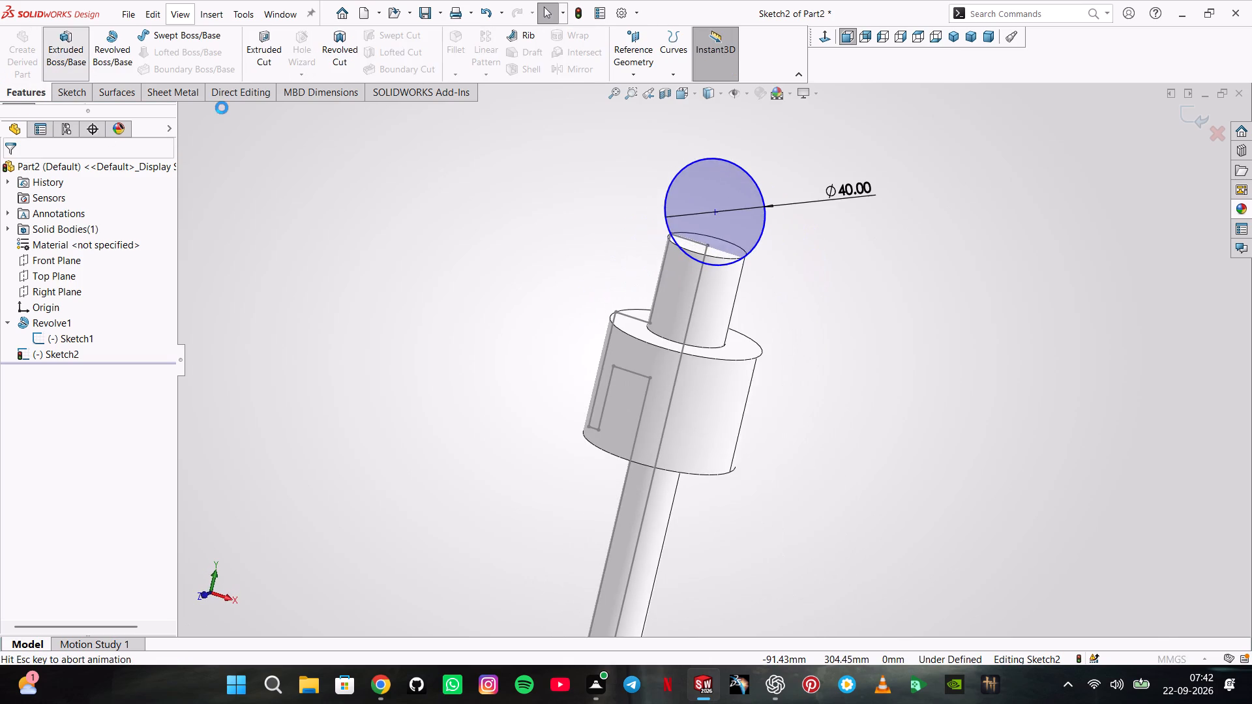
click(91, 266)
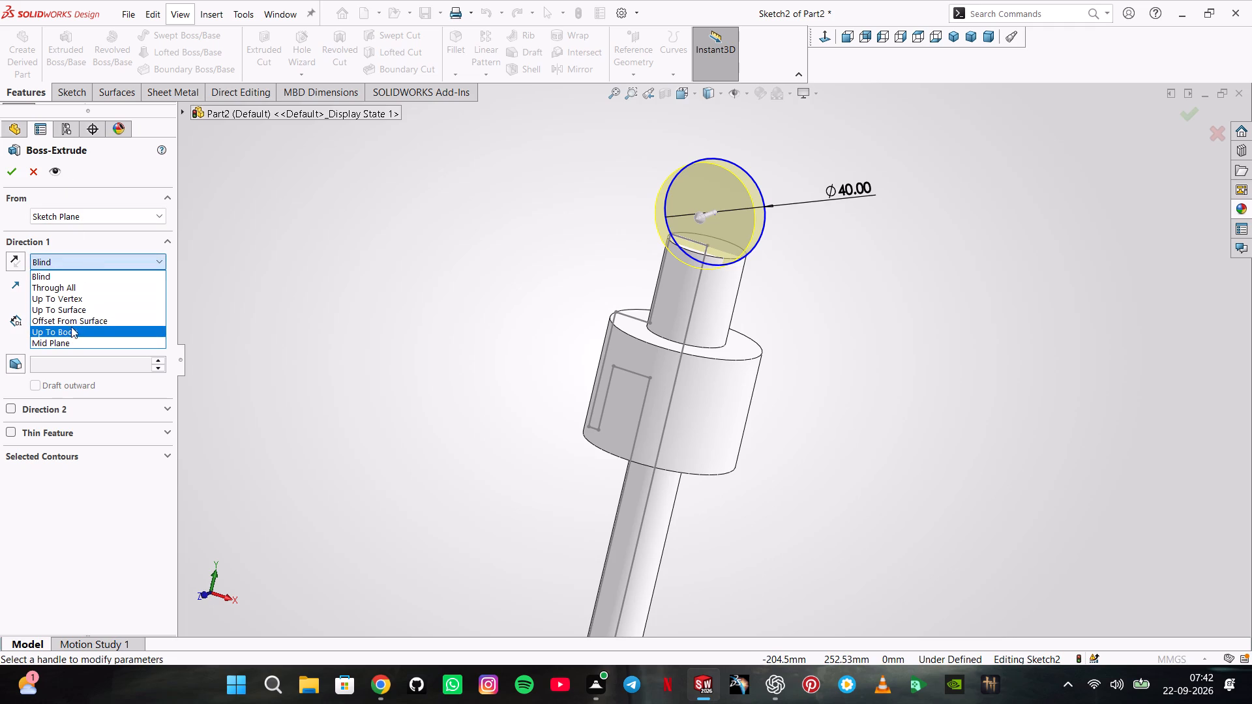
click(73, 336)
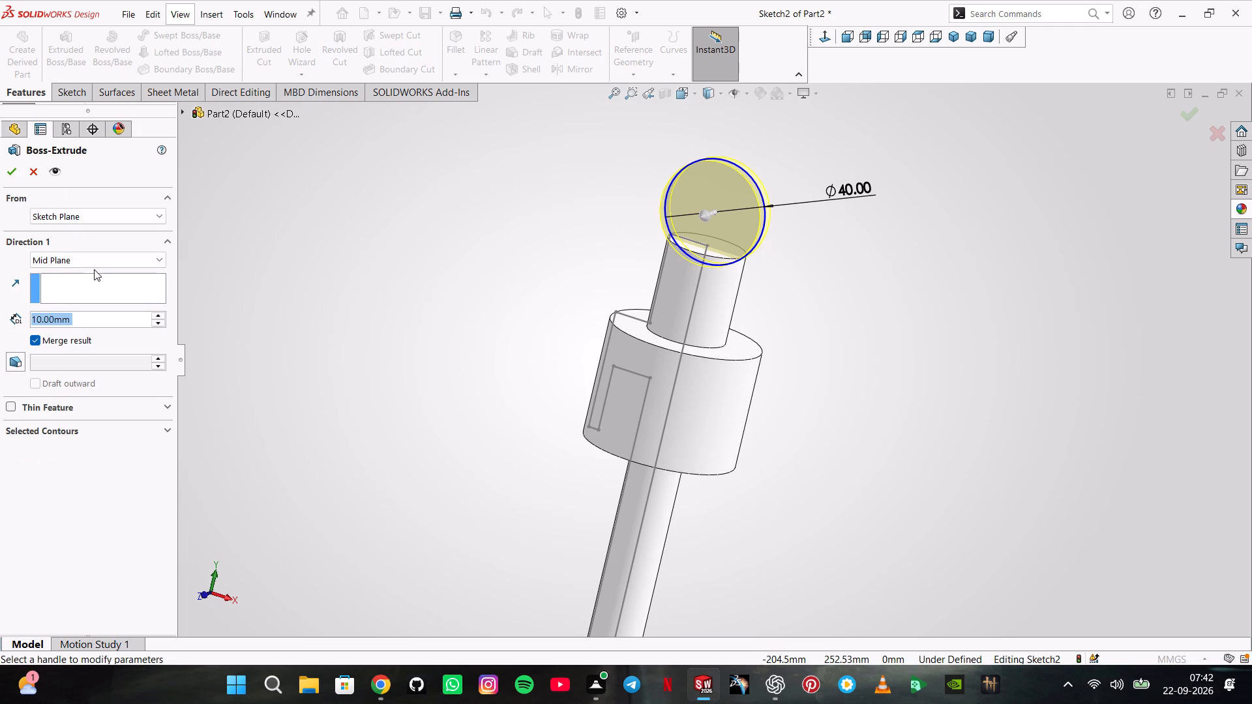
click(94, 269)
click(102, 262)
click(78, 336)
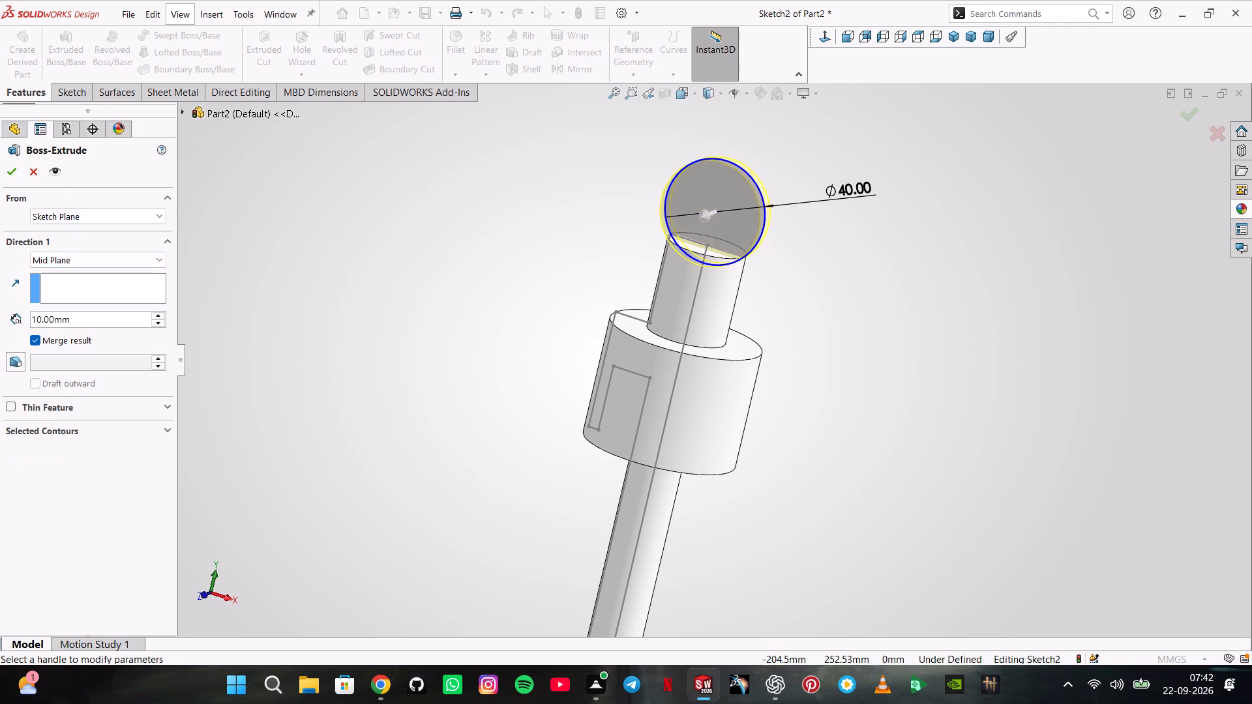
key(3)
key(0)
key(Return)
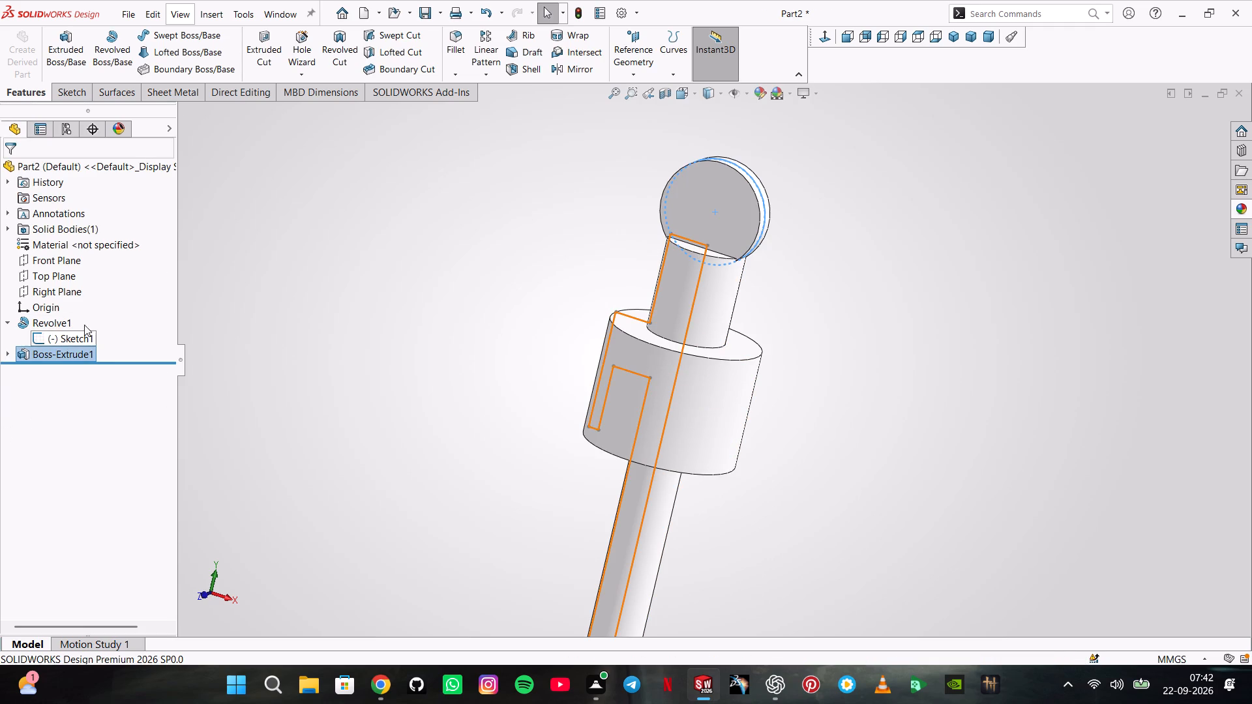
Edit the eye's boss extrusion and set its mid-plane depth to 30 mm.
right_click(65, 353)
click(87, 319)
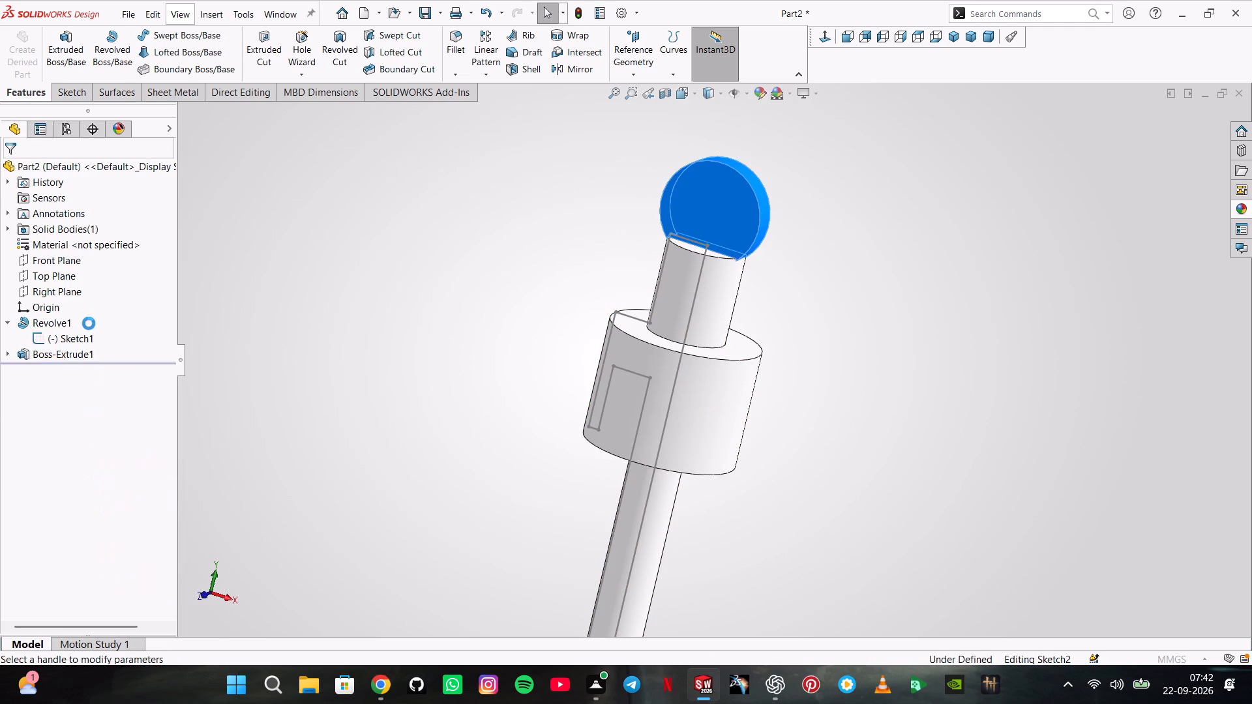
key(3)
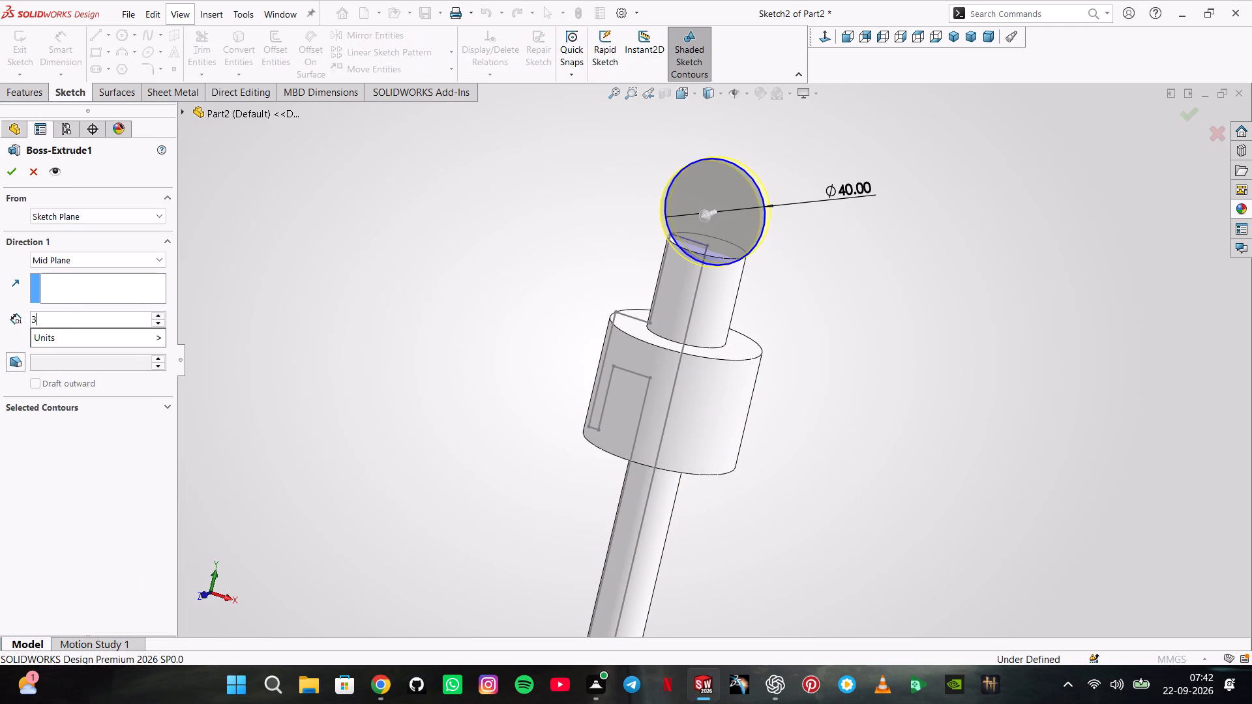
key(0)
key(Return)
key(Return)
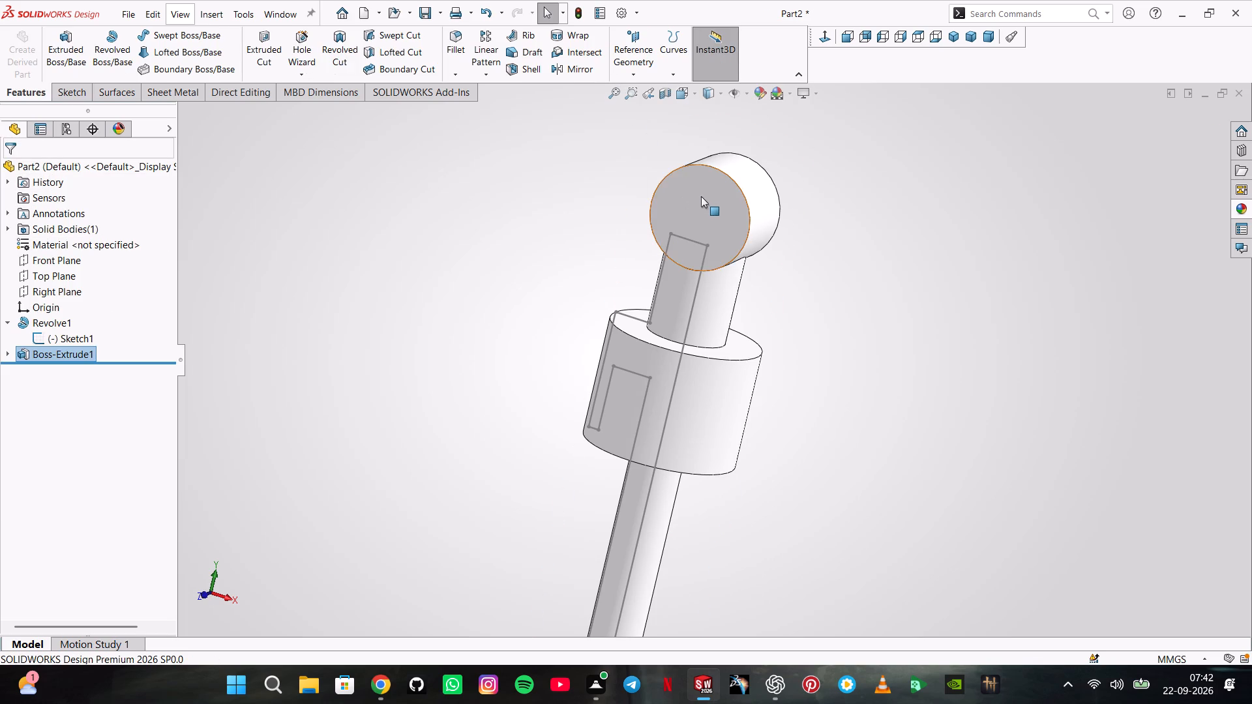
Start a sketch on the eye's front circular face and draw a concentric circle about 26 mm in diameter.
click(82, 259)
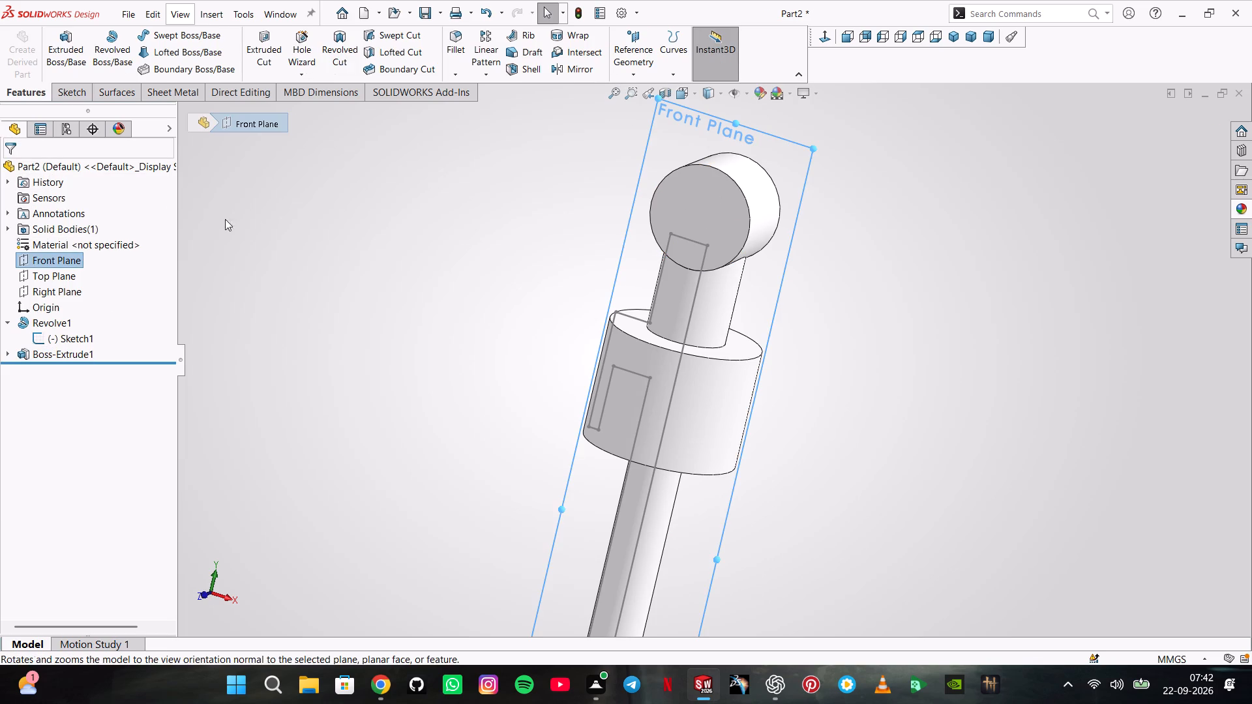
click(318, 186)
click(689, 177)
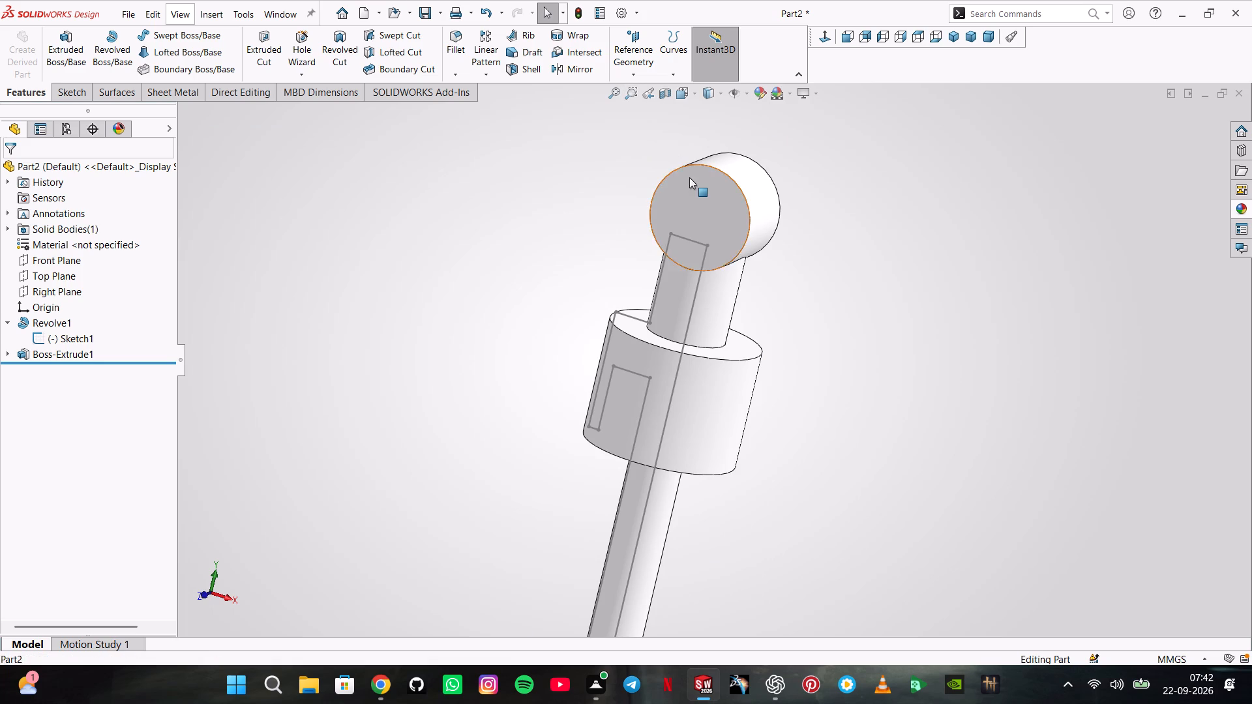
click(747, 139)
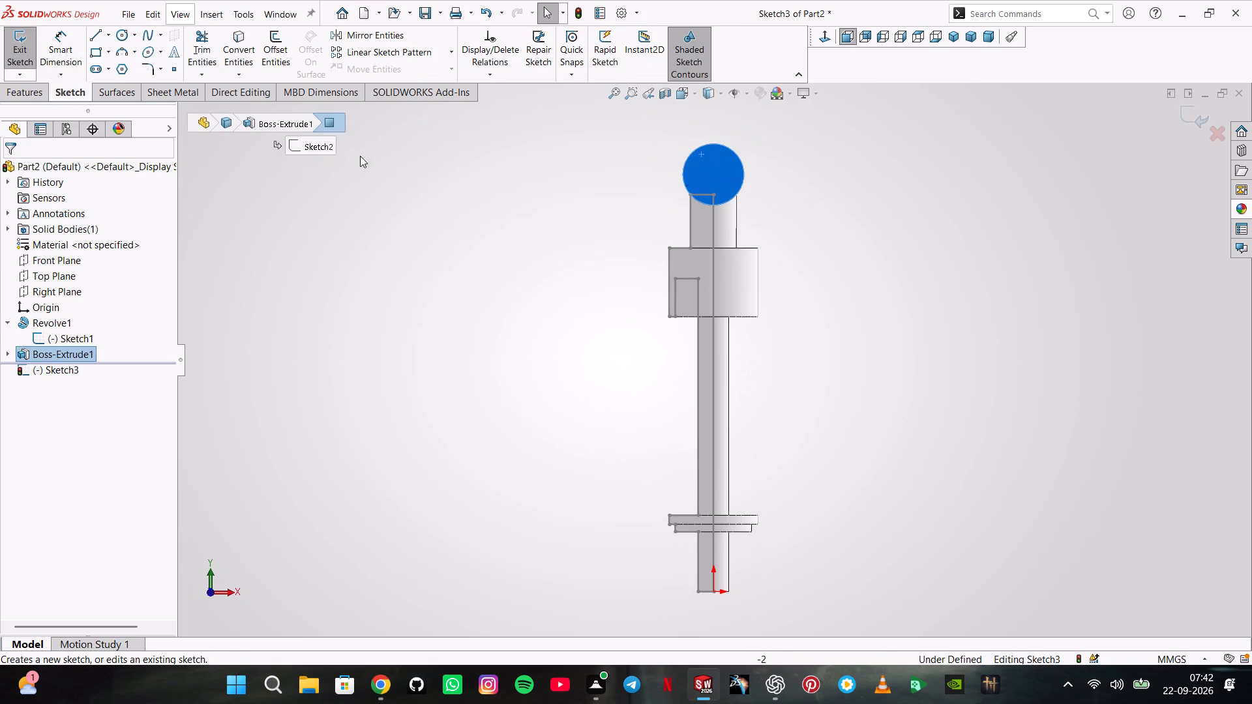
scroll(724, 151, down, 5)
scroll(689, 192, down, 2)
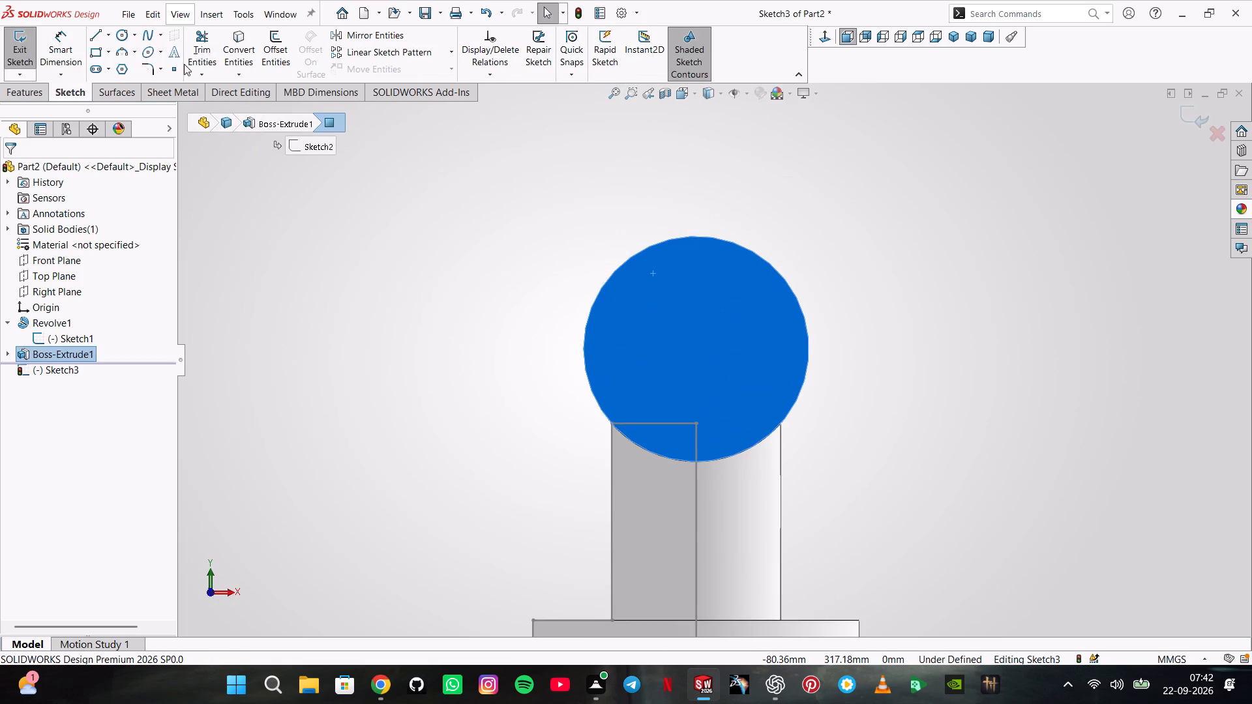
click(117, 39)
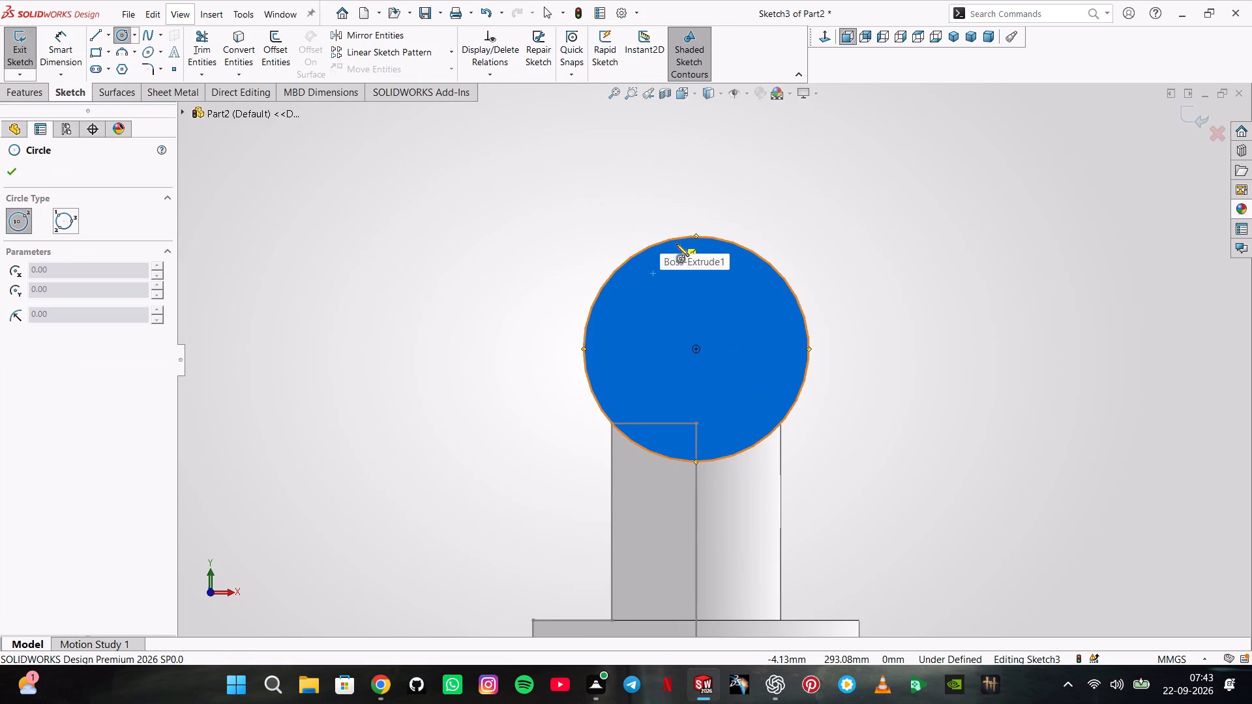
click(698, 350)
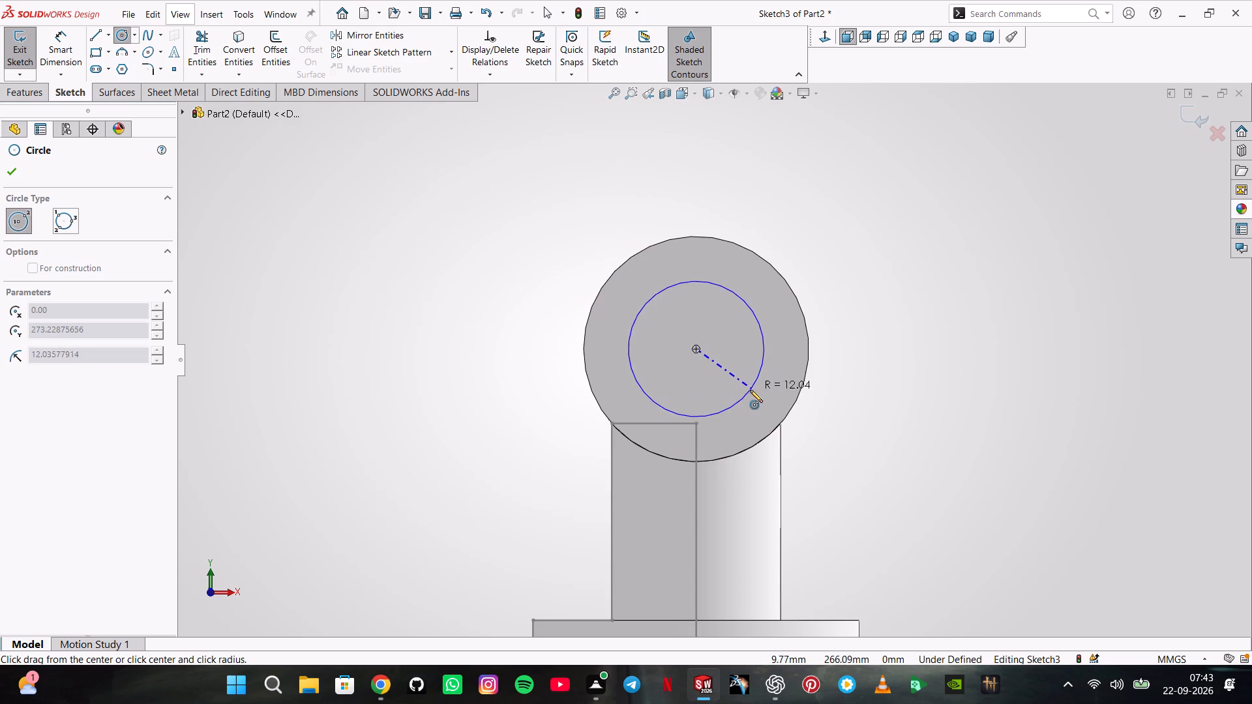
click(749, 402)
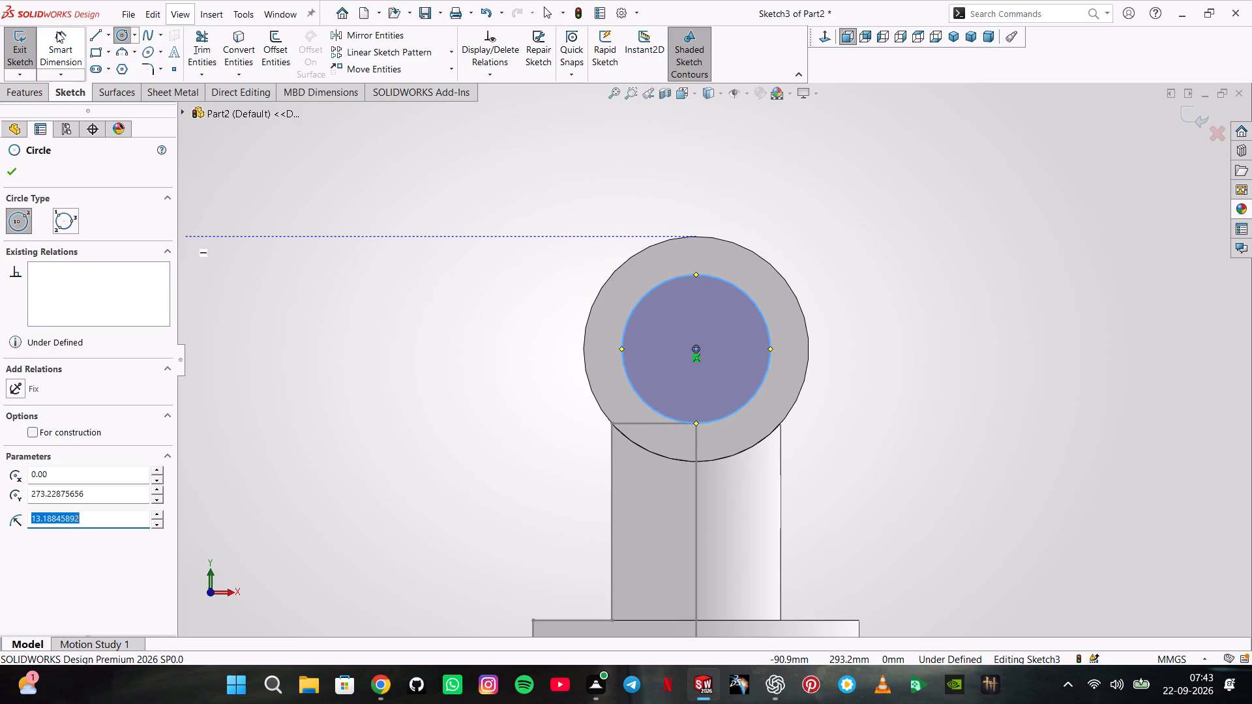
Dimension the new circle's diameter on the eye's face and set it to 34 mm.
click(57, 31)
click(660, 282)
click(503, 295)
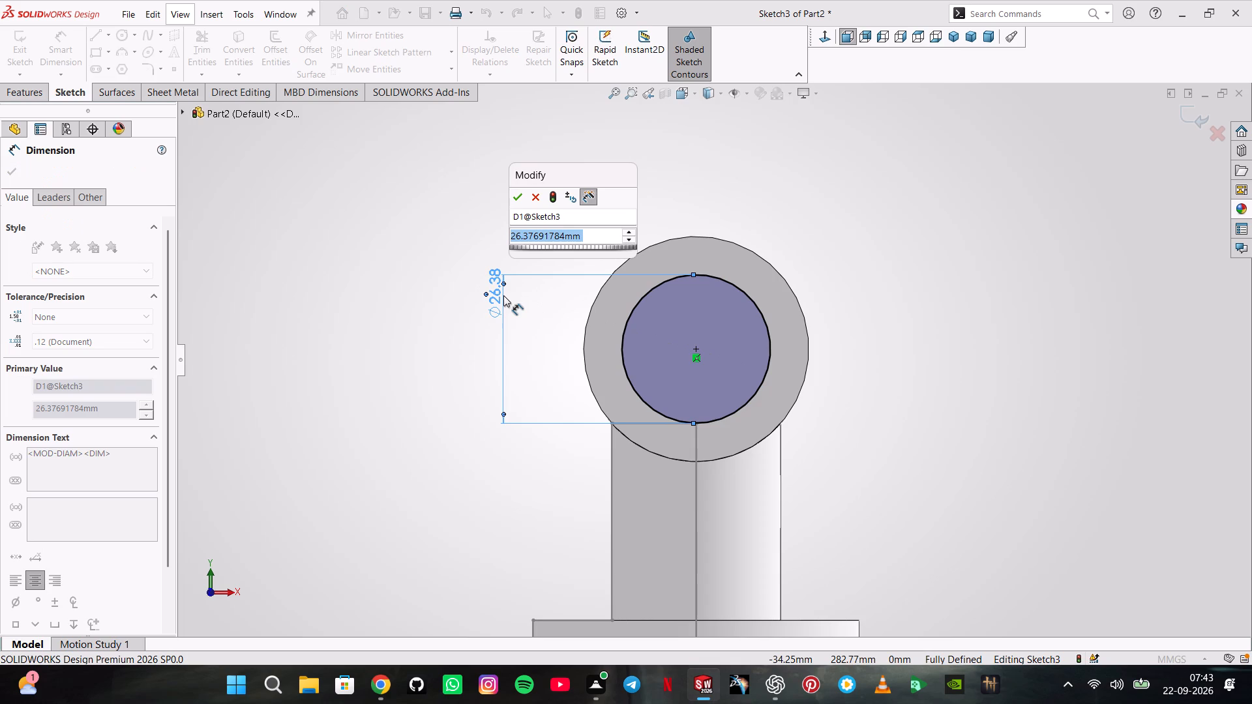
text(17)
key(asterisk)
key(2)
key(Return)
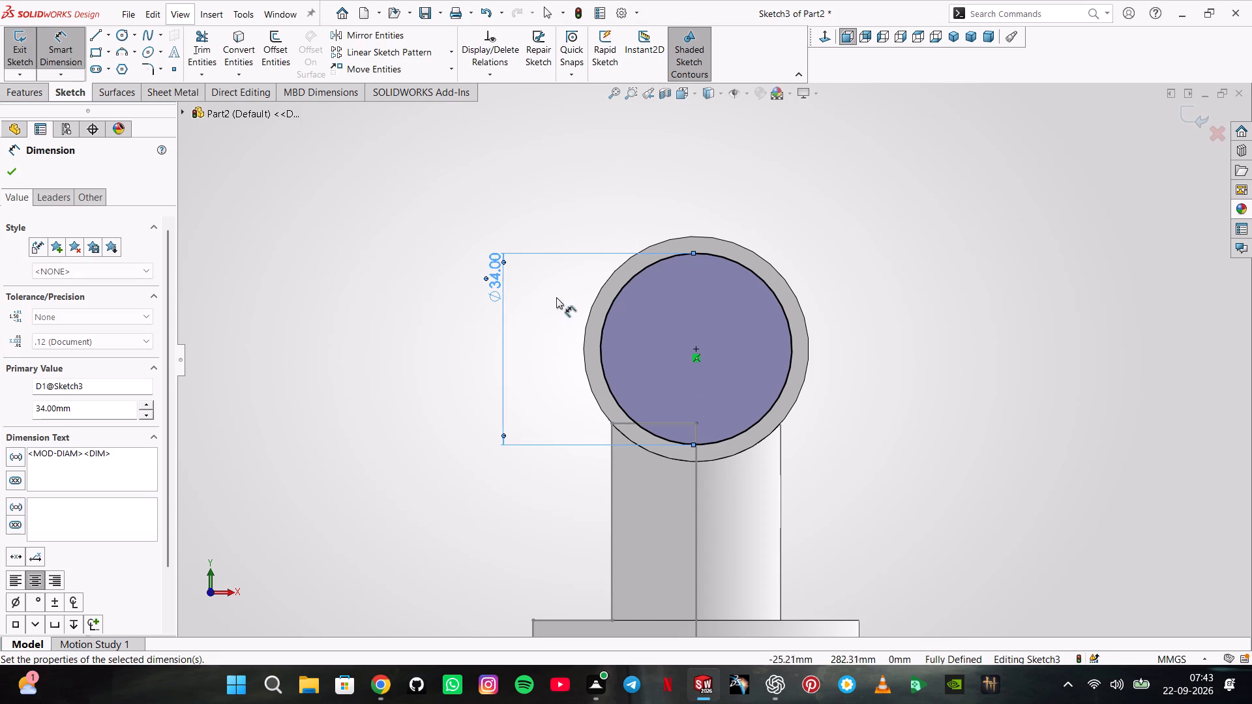
click(18, 179)
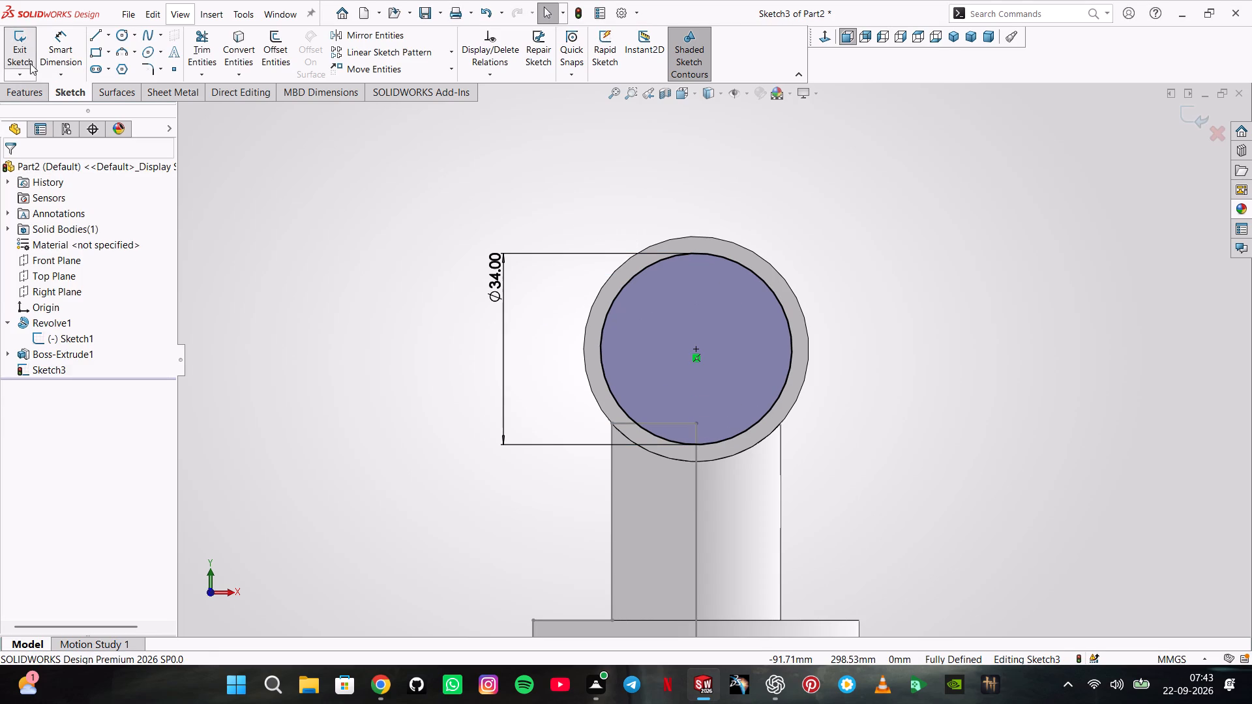
Cut-extrude the 34 mm circle into the eye as a blind cut 2 mm deep.
click(43, 93)
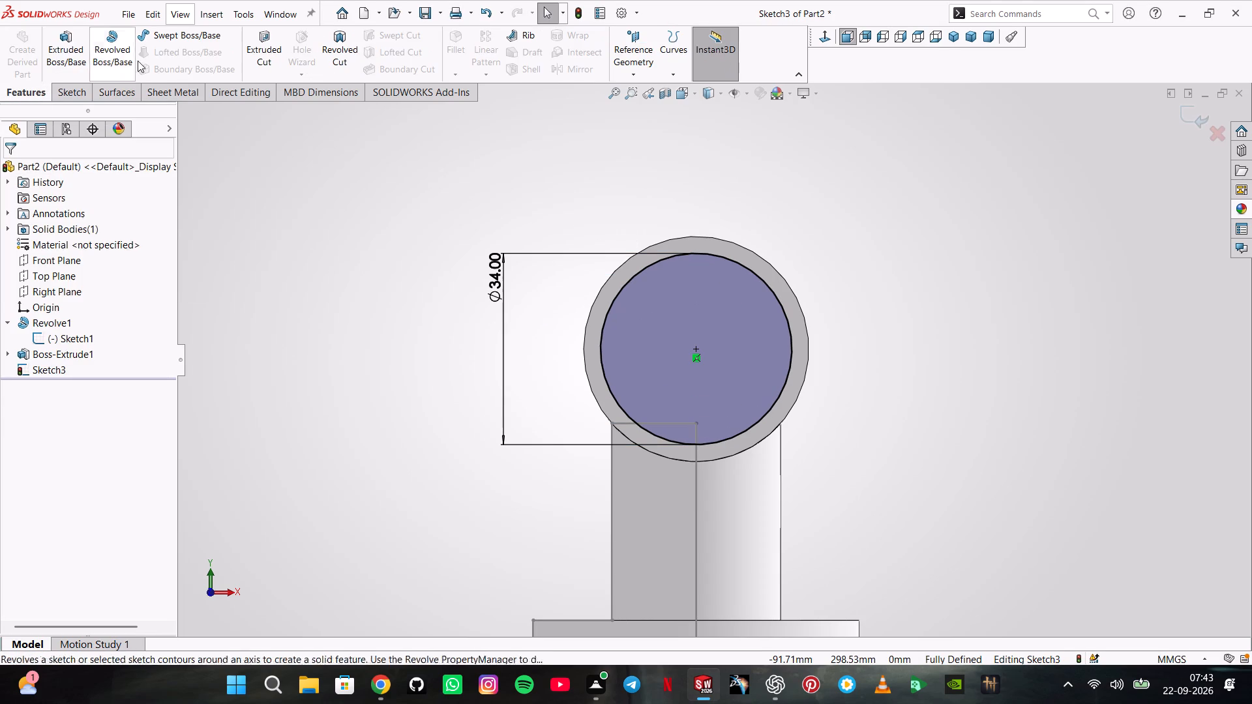
click(255, 51)
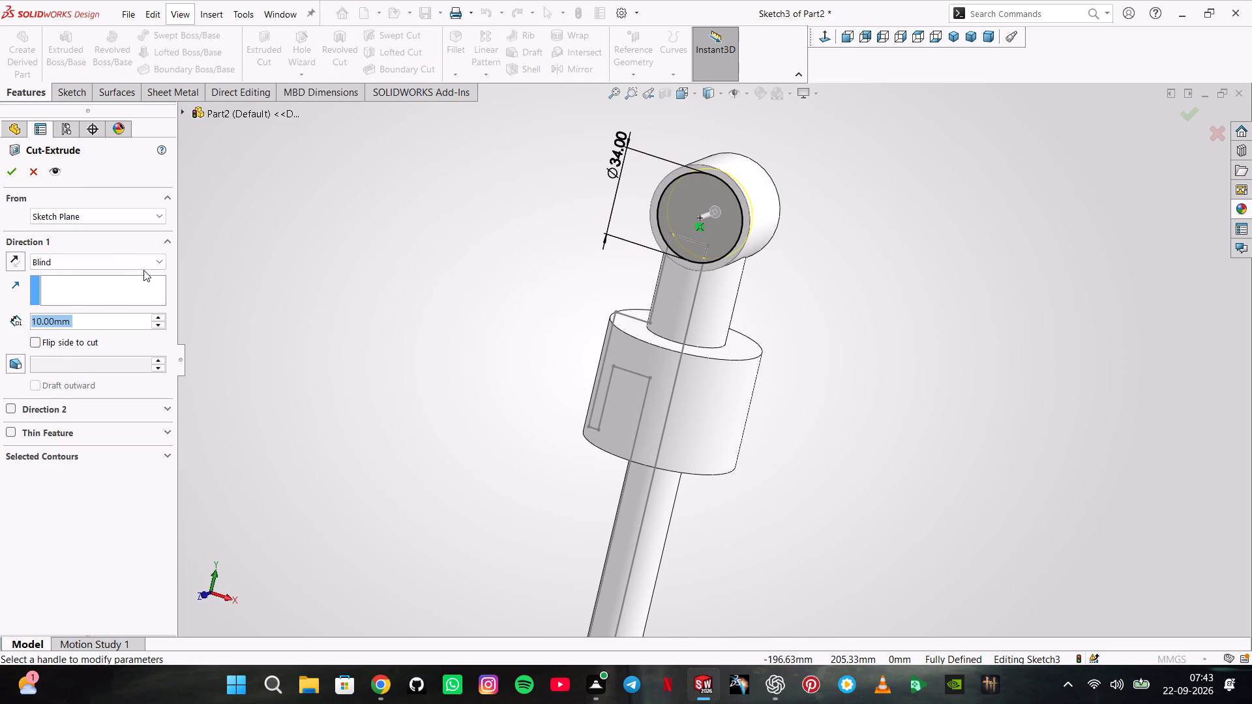
key(2)
key(Return)
key(Return)
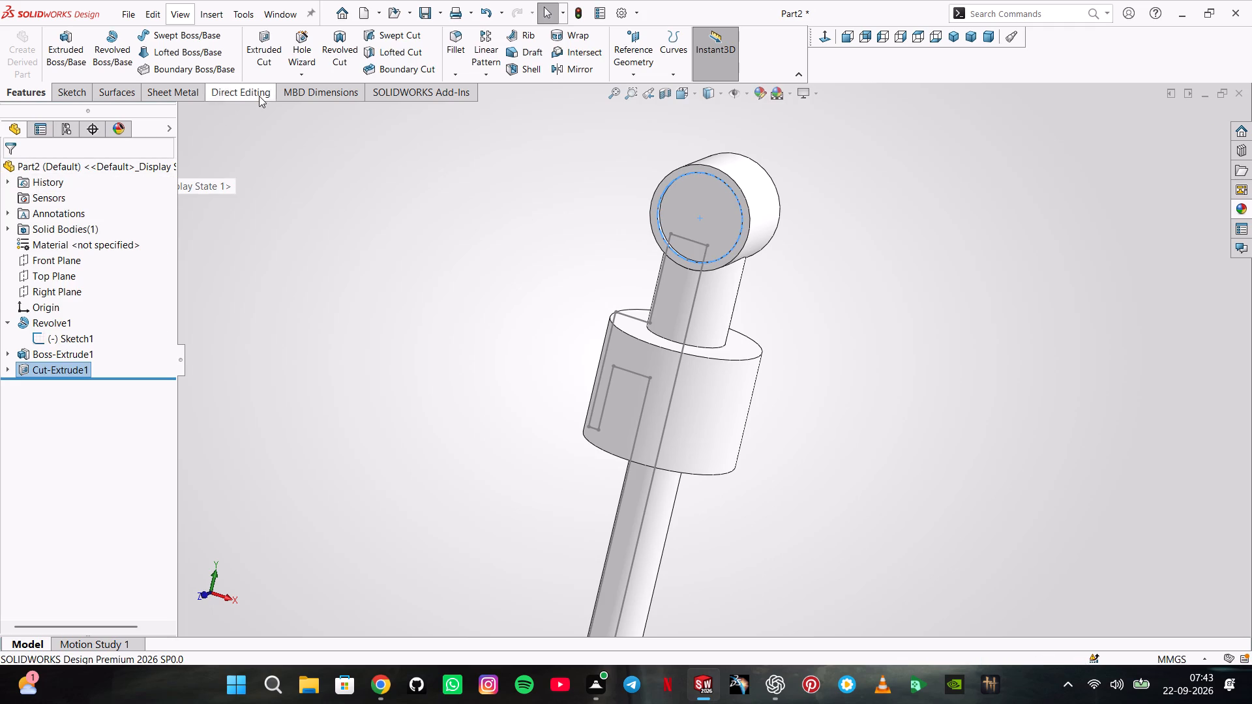
Mirror the 2 mm deep circular cut about the Front Plane to the eye's opposite face.
click(490, 70)
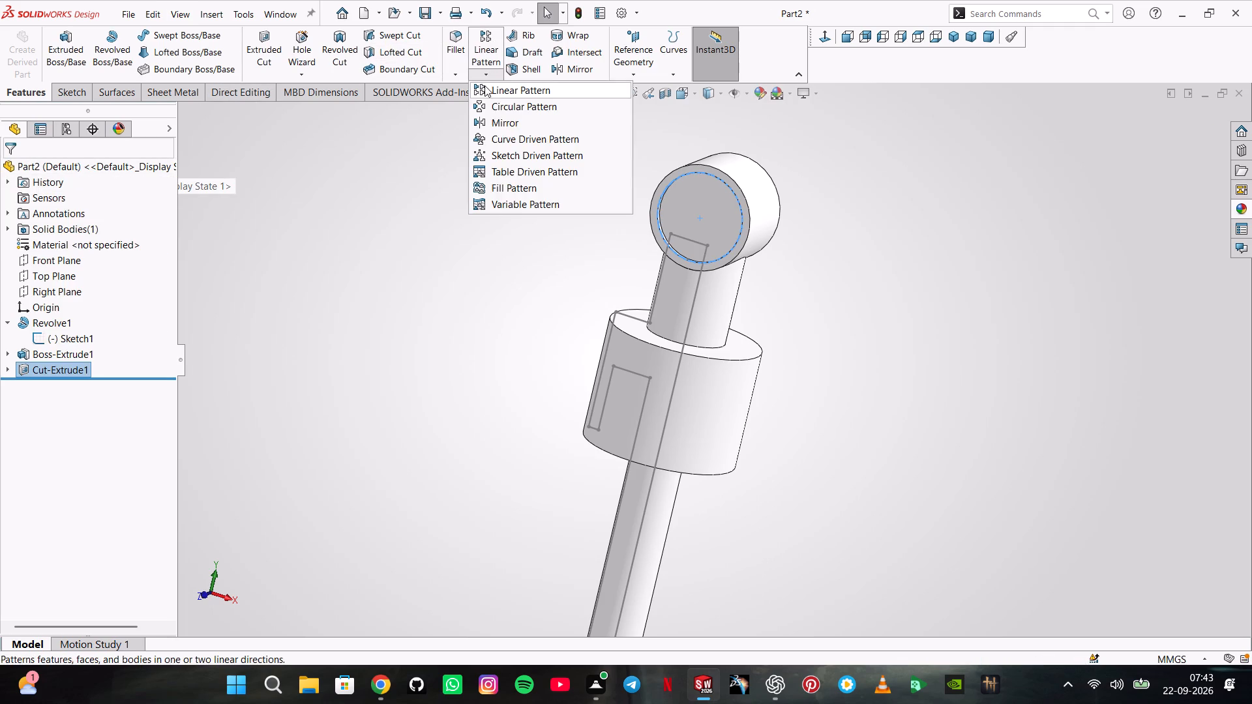
click(503, 121)
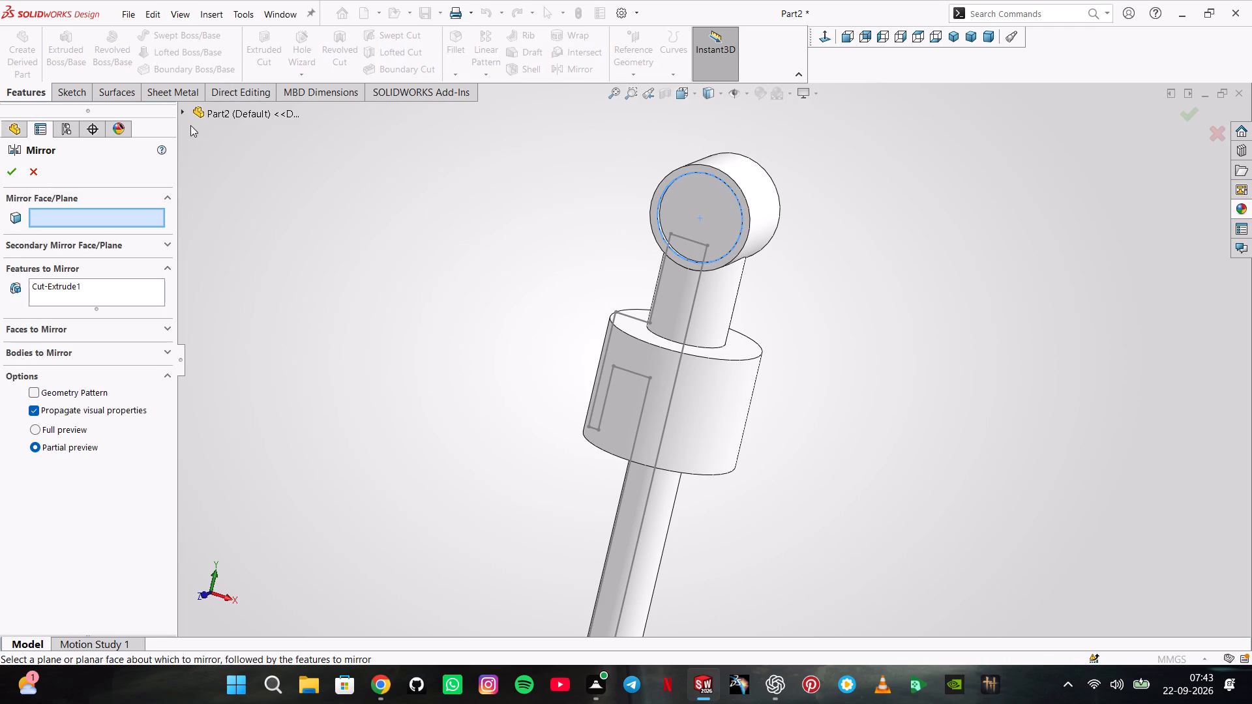
click(186, 110)
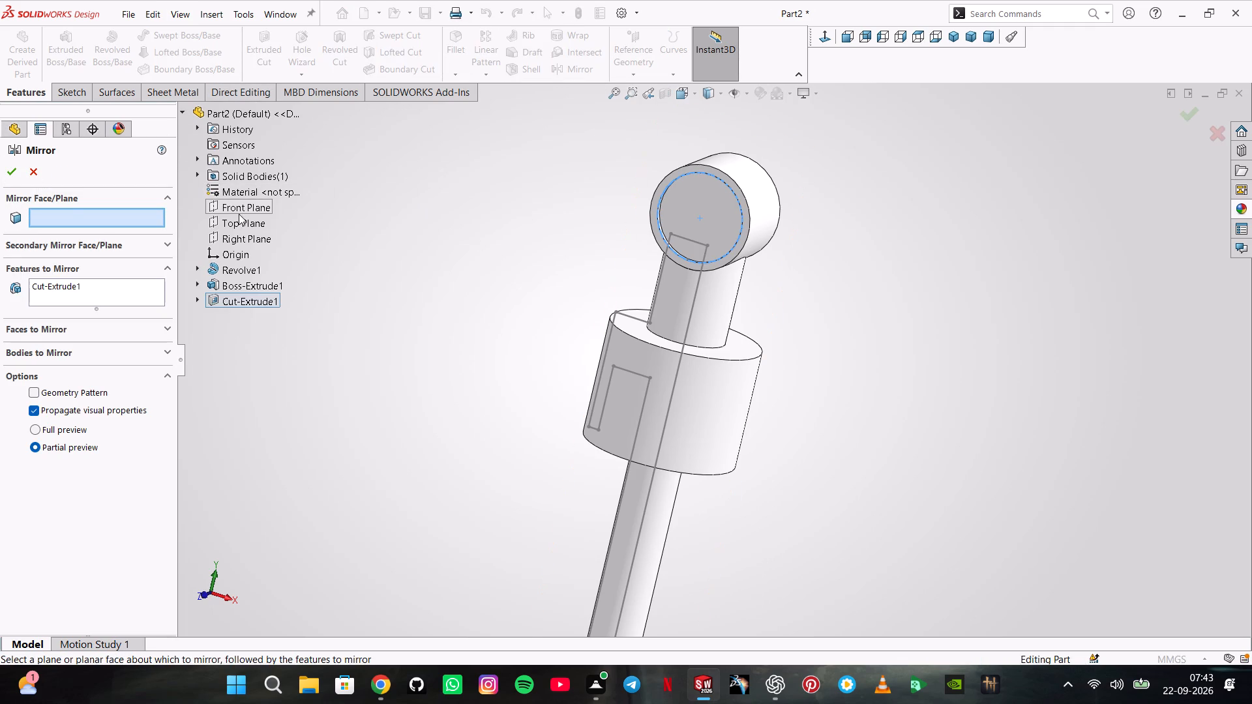
click(246, 205)
click(14, 174)
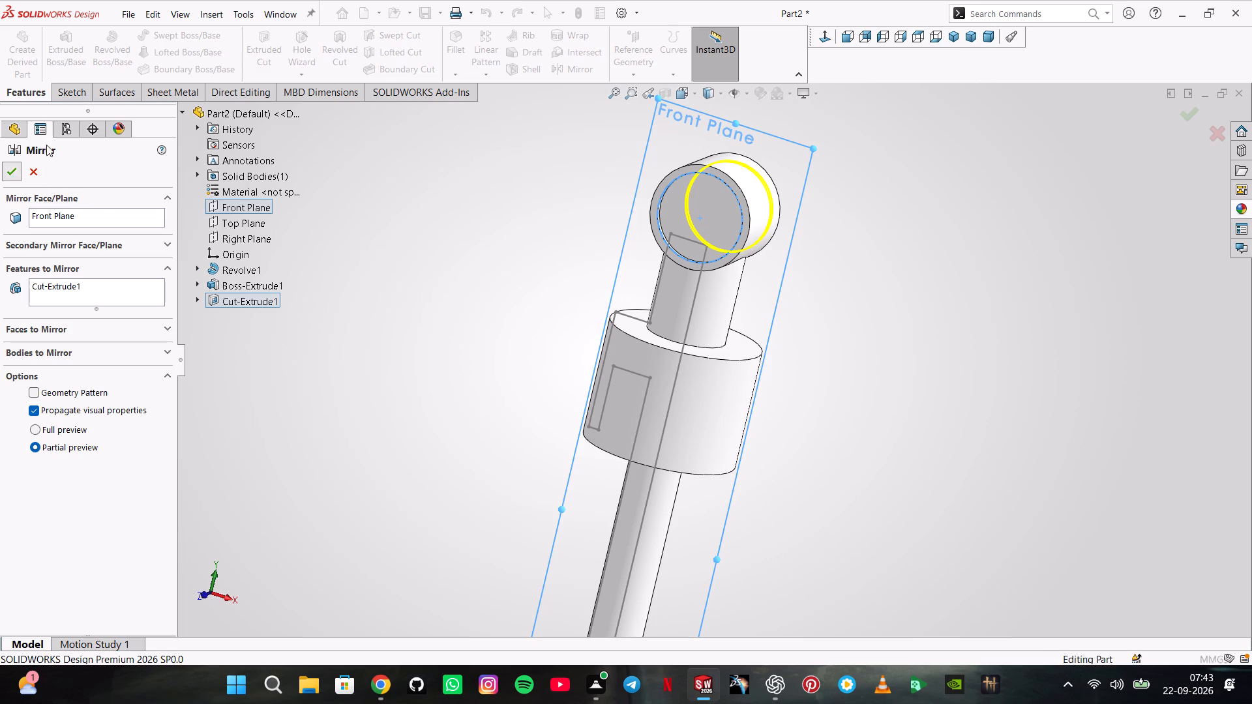
Start a sketch on the eye's front rim face and draw a concentric circle about 15 mm in diameter.
click(72, 96)
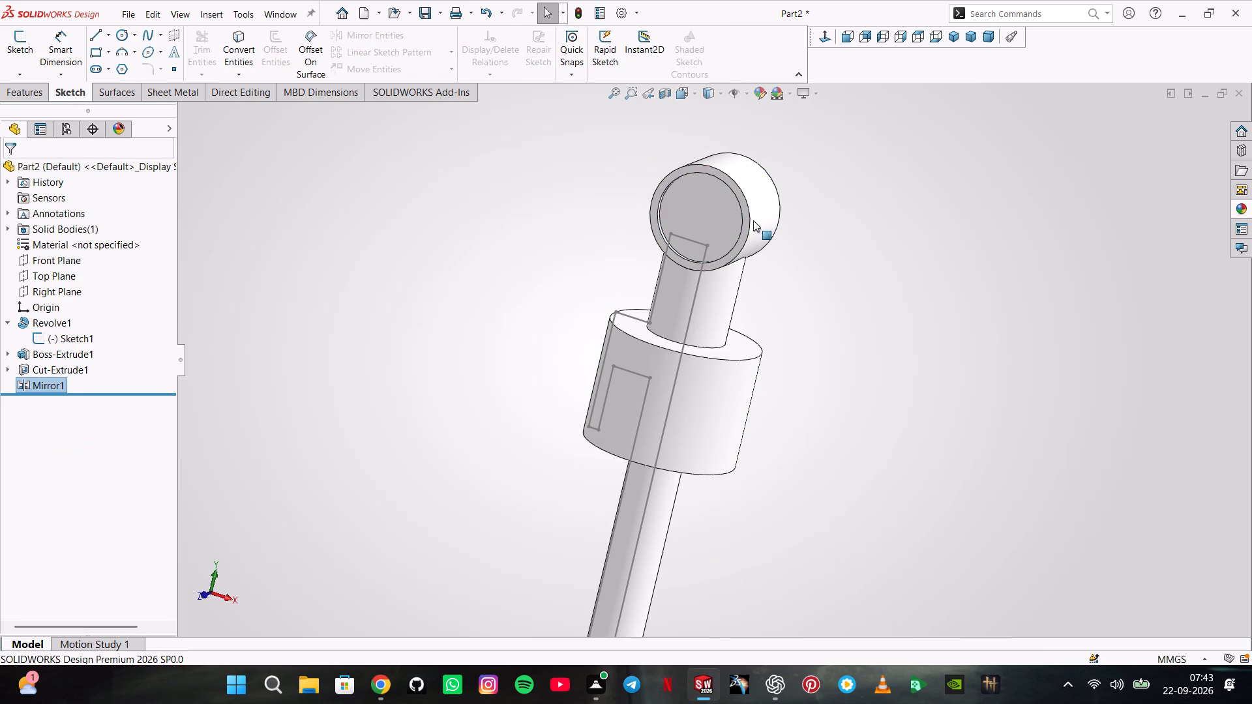
click(703, 202)
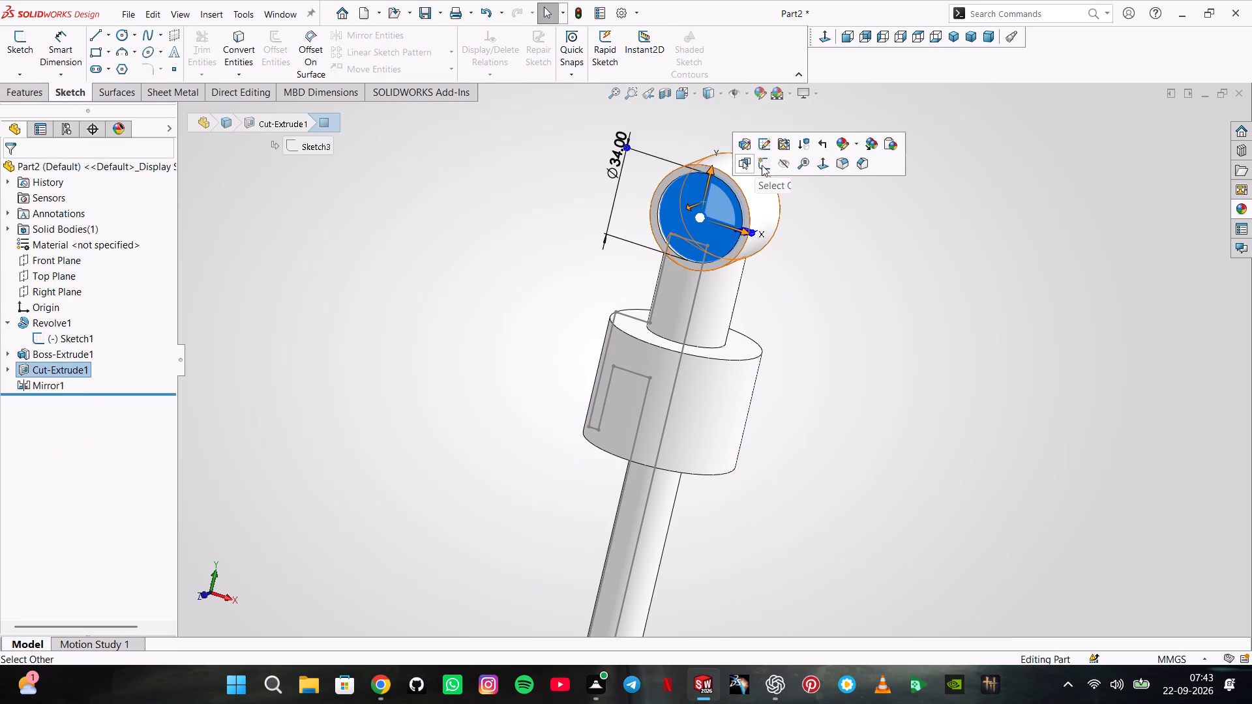
click(679, 174)
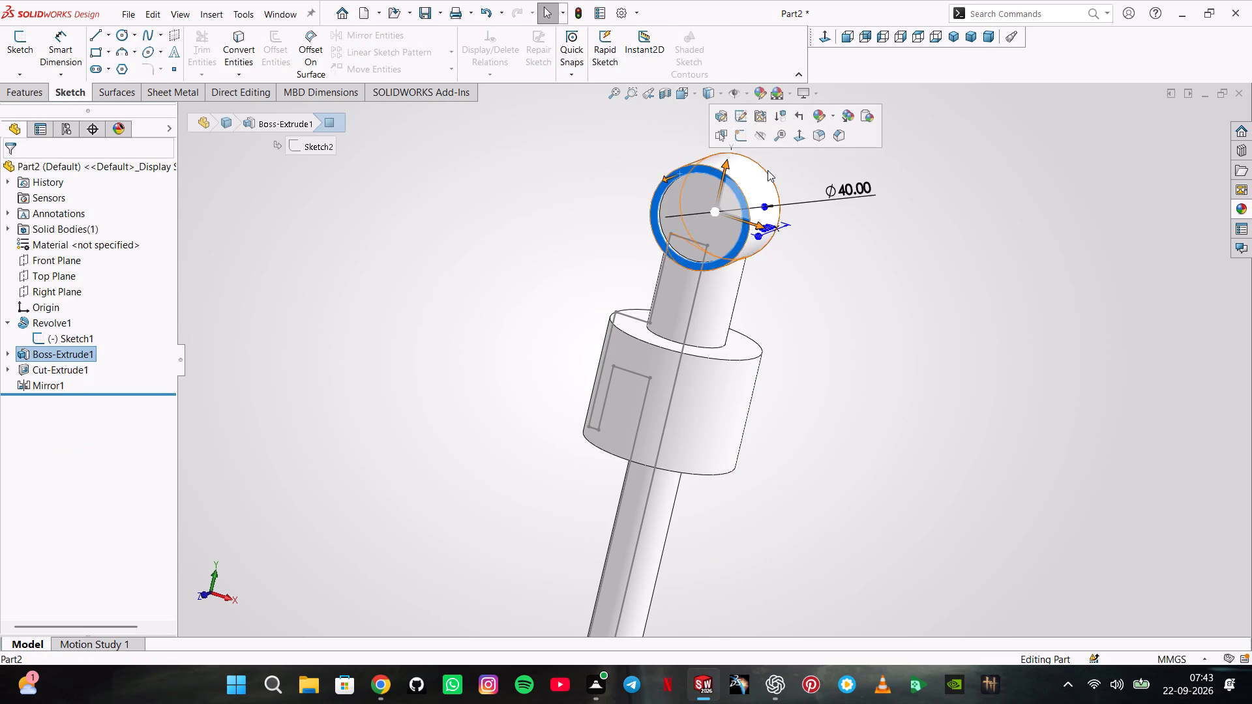
click(748, 142)
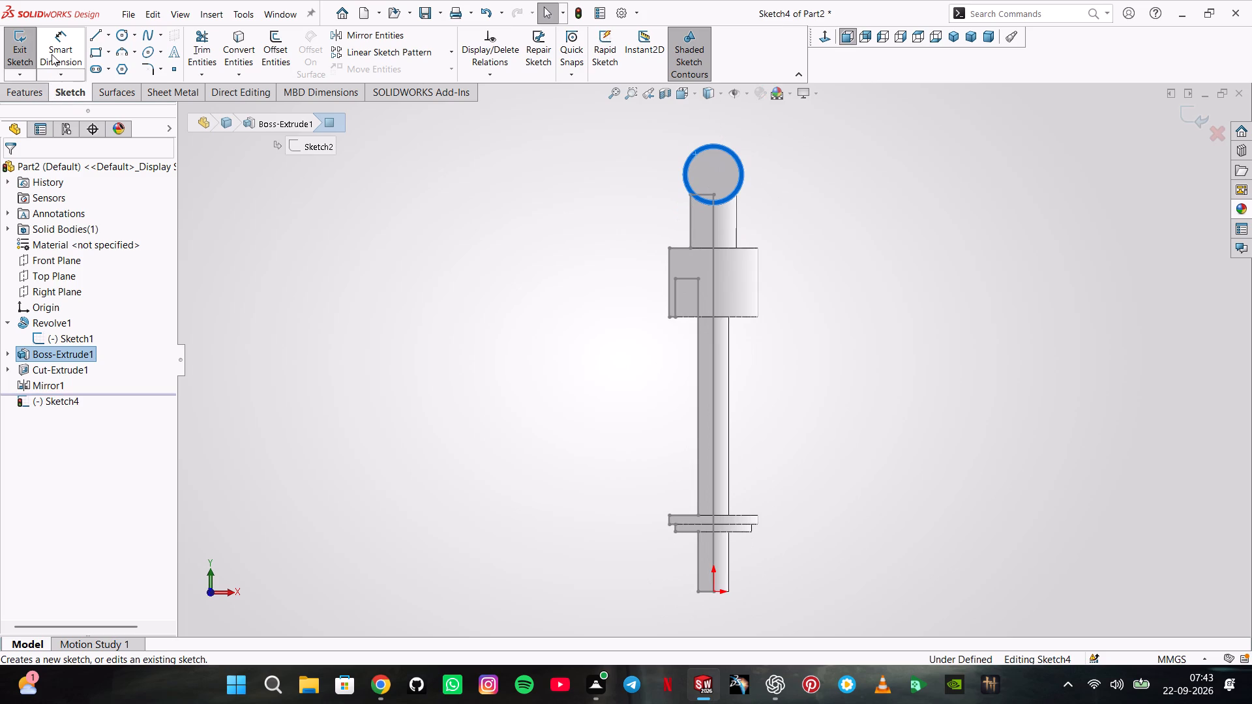
click(52, 54)
click(126, 34)
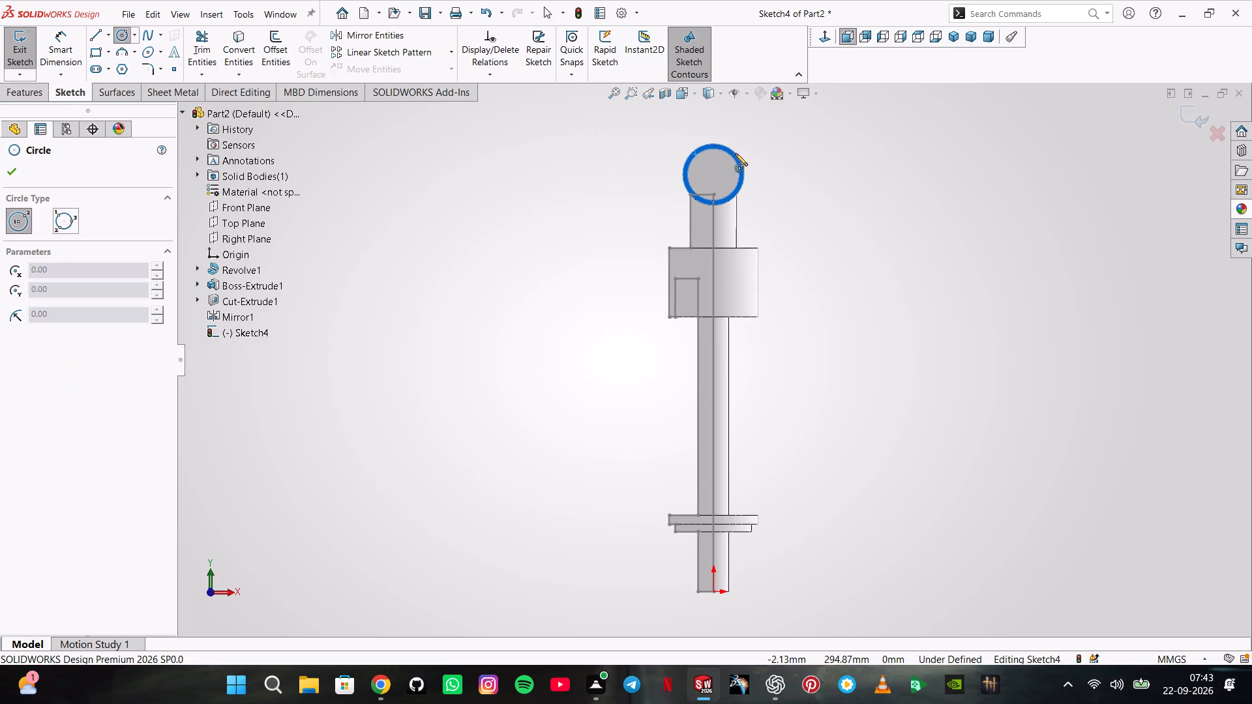
scroll(746, 159, down, 5)
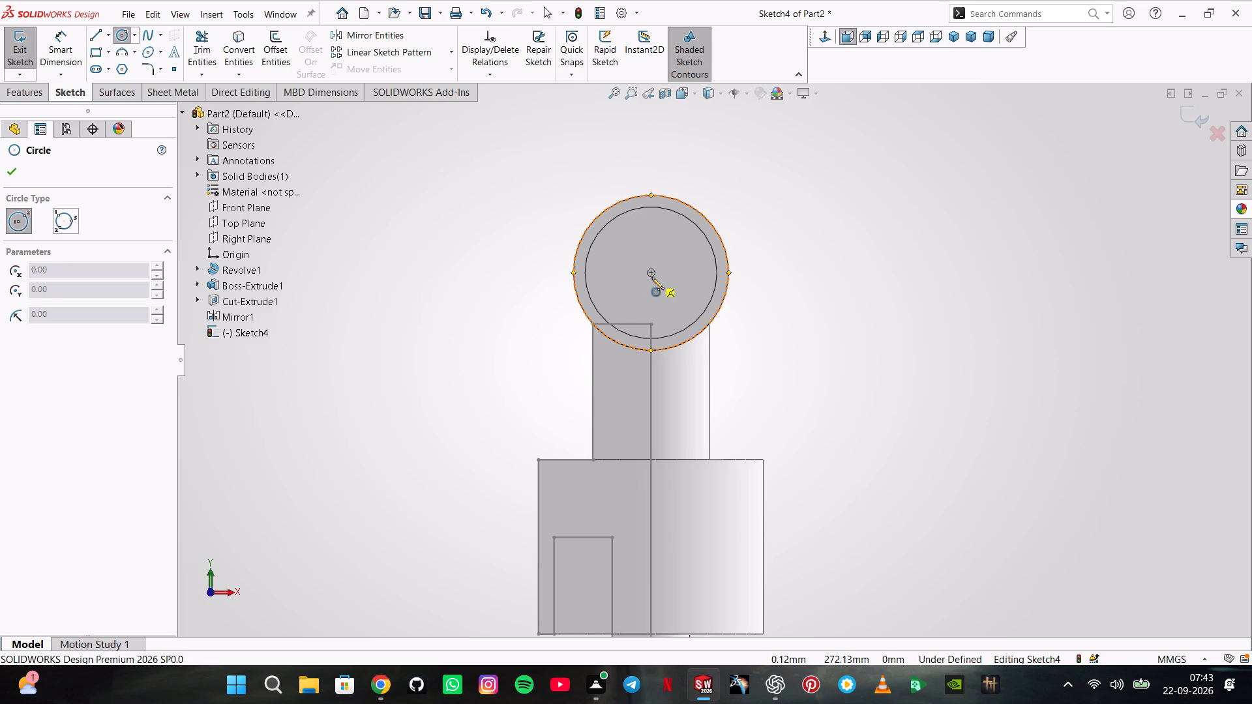
click(651, 273)
click(663, 300)
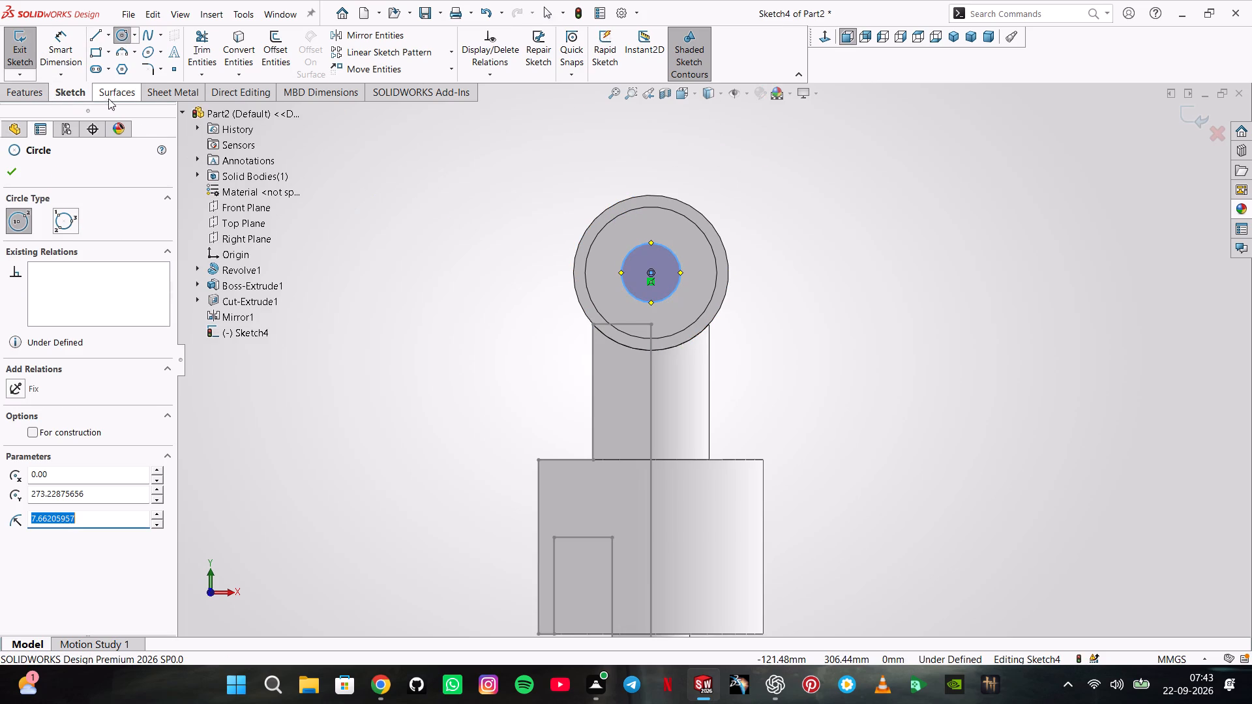
Dimension the inner circle's diameter on the eye and set it to 30 mm.
click(70, 46)
click(682, 276)
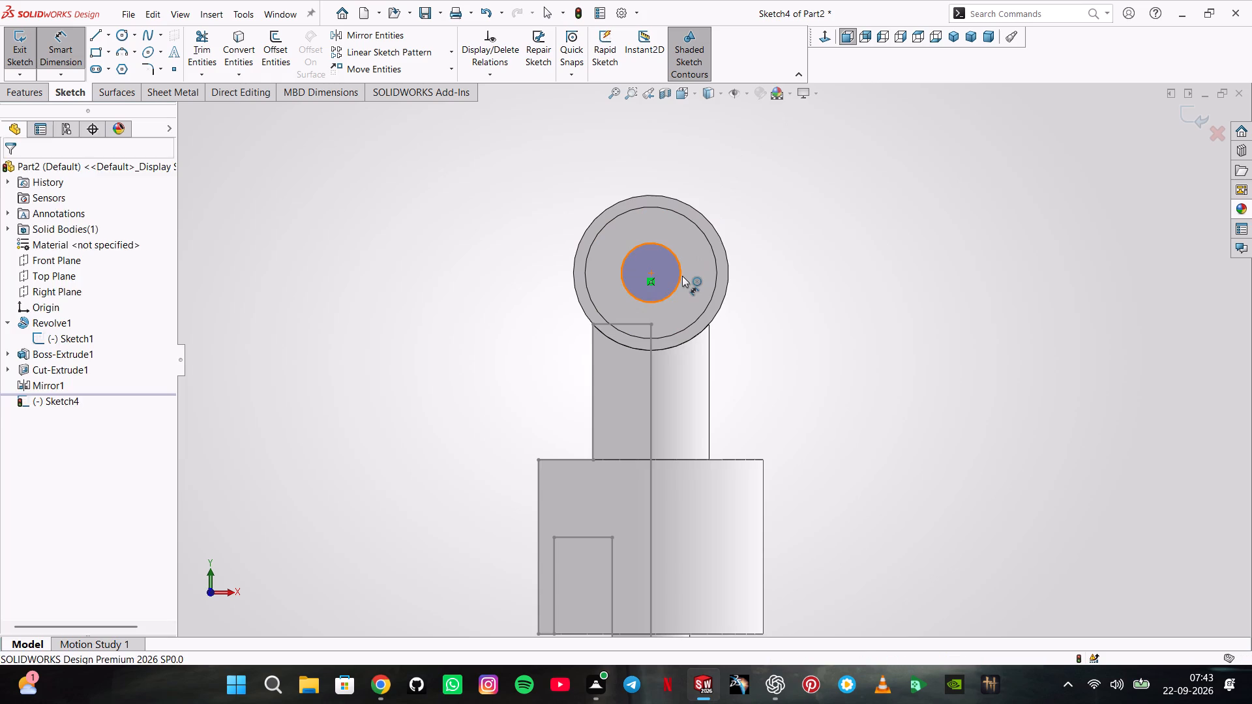
click(887, 223)
key(1)
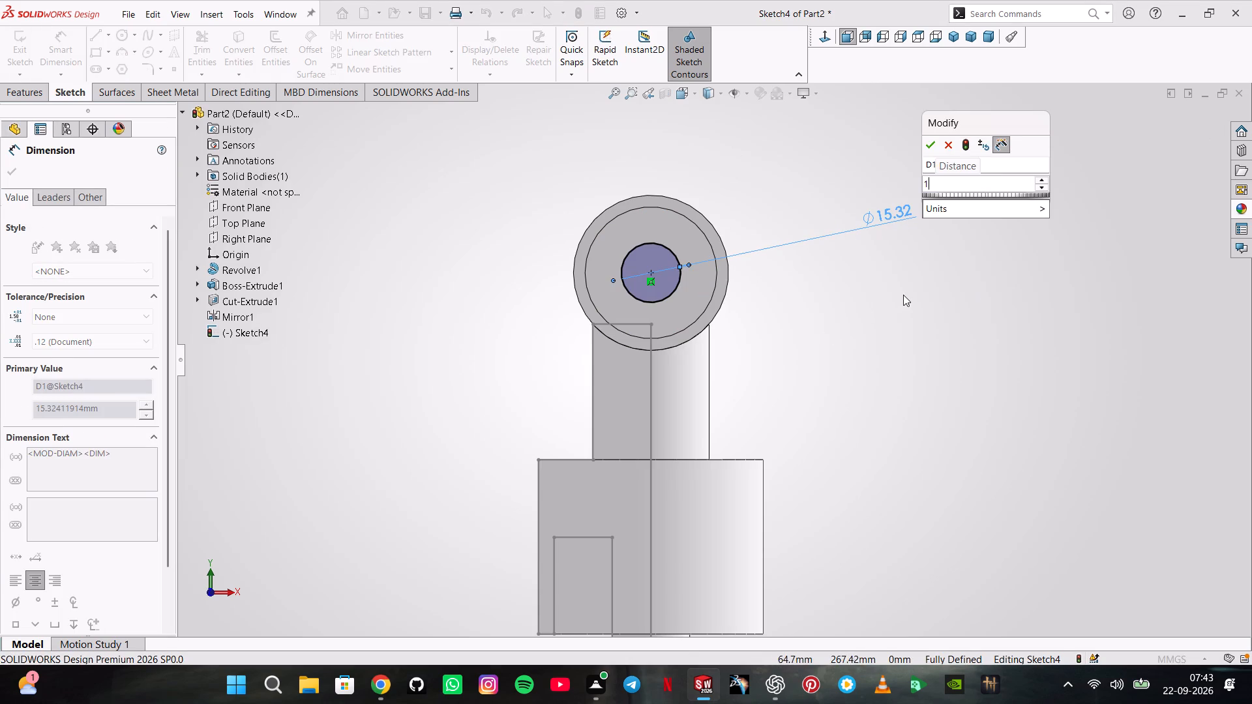
key(5)
key(asterisk)
key(2)
key(Return)
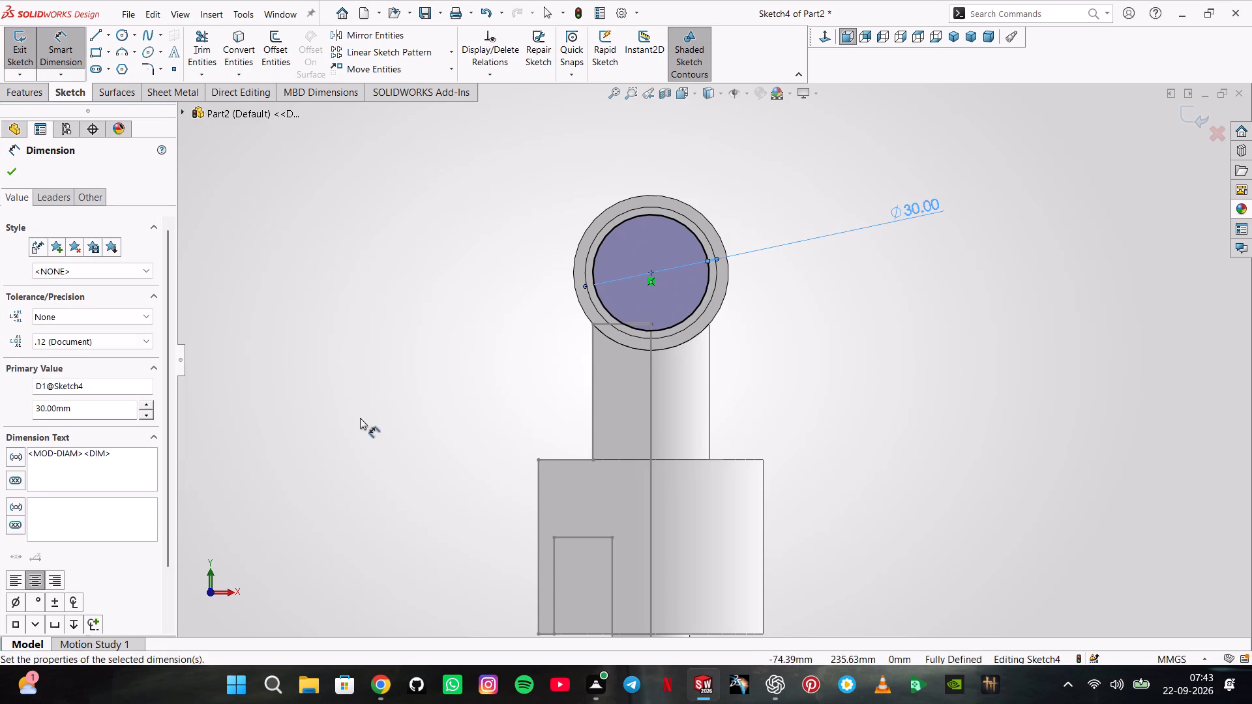
click(4, 167)
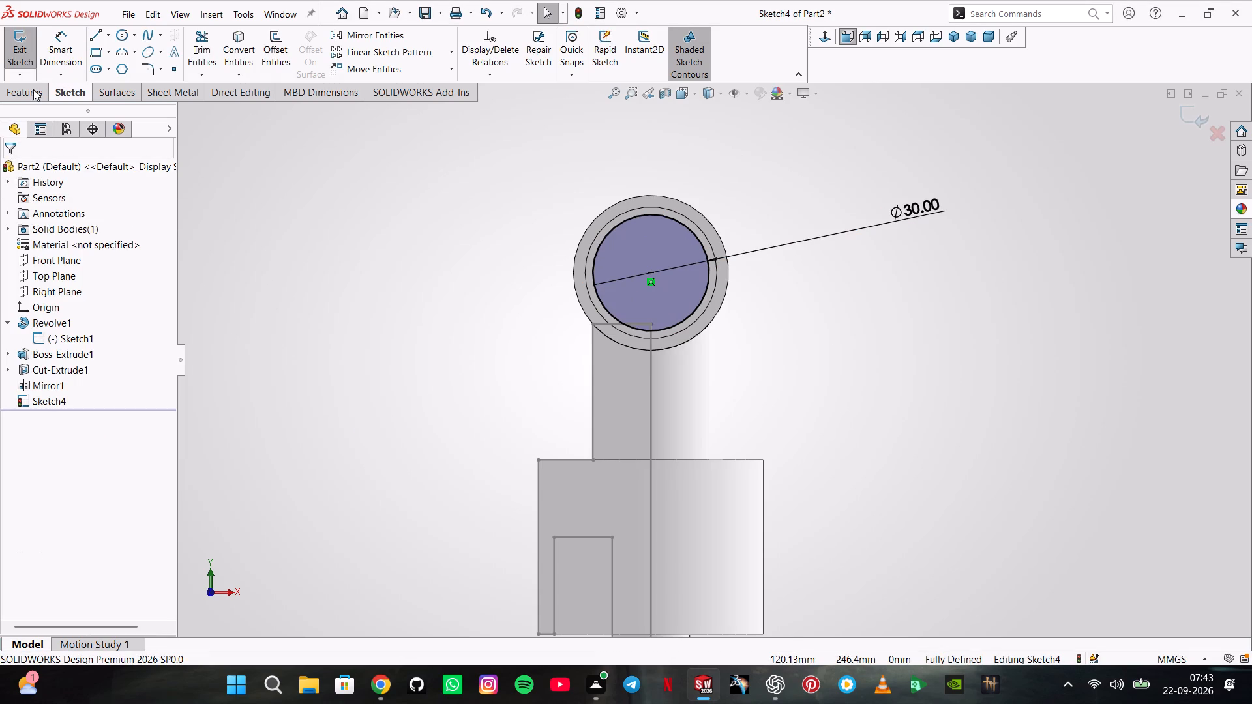
Cut-extrude the 30 mm circle into the eye as a blind cut 6 mm deep from the rim face.
click(33, 91)
click(265, 46)
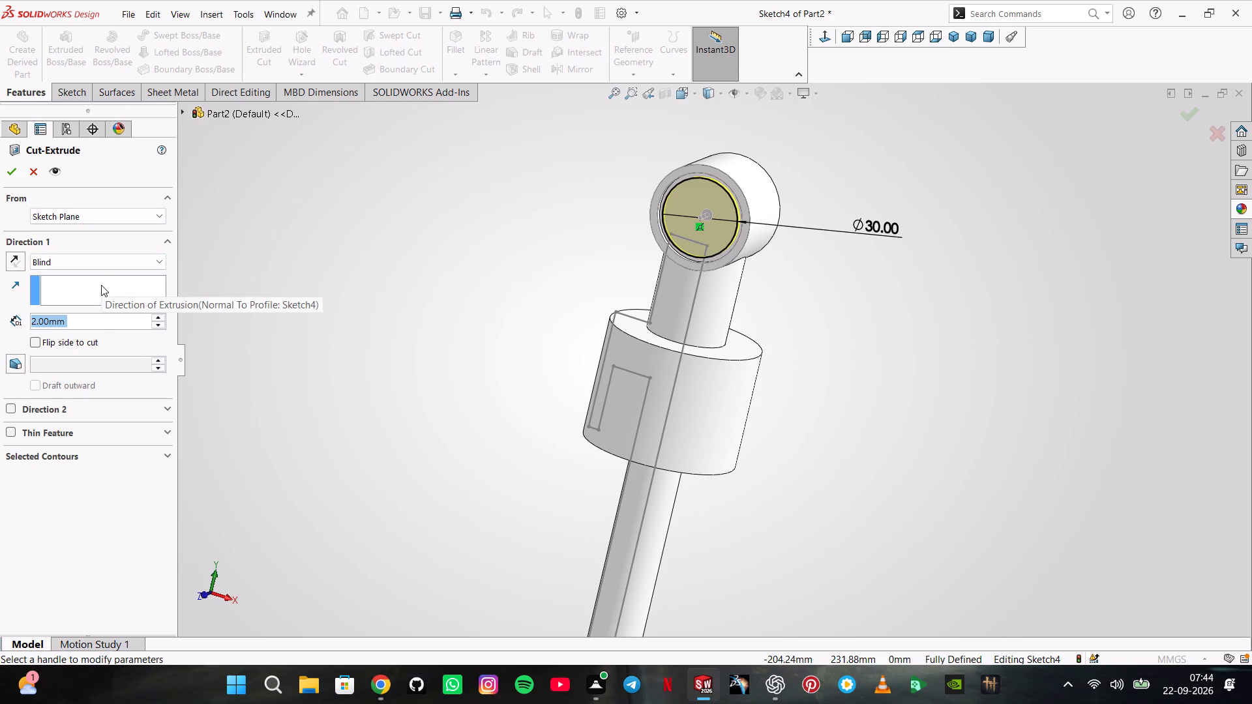
key(6)
key(Return)
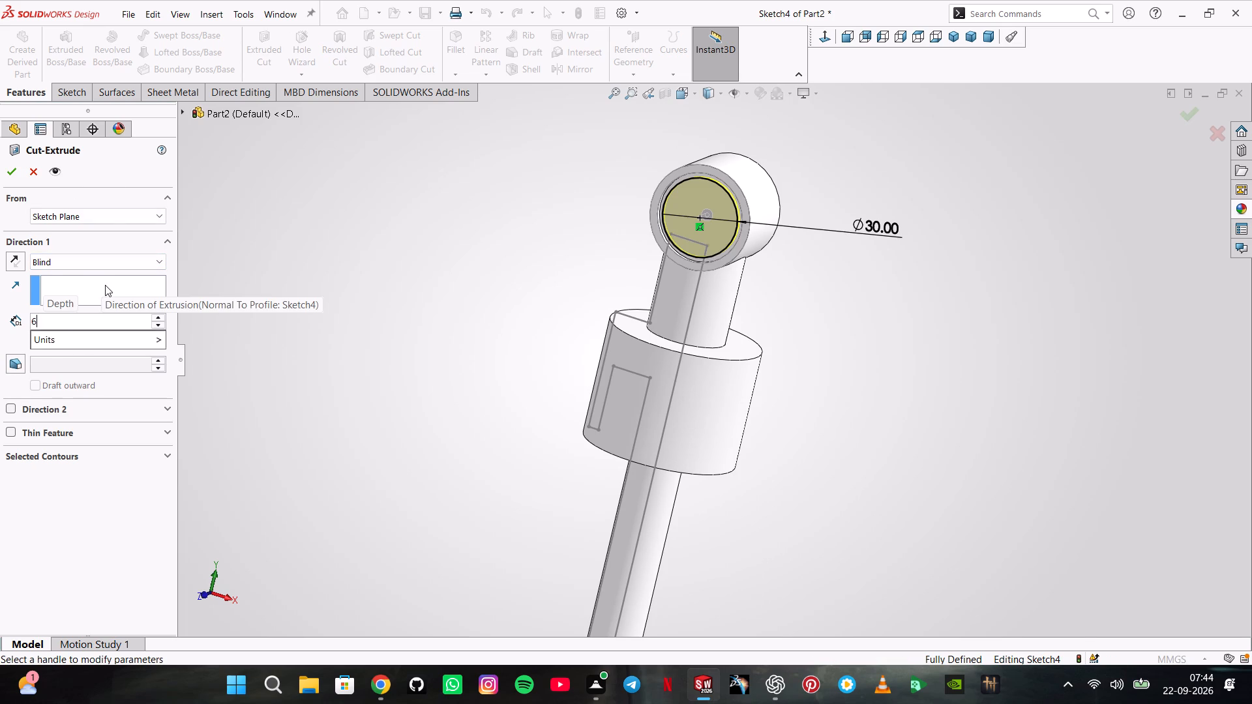
key(Return)
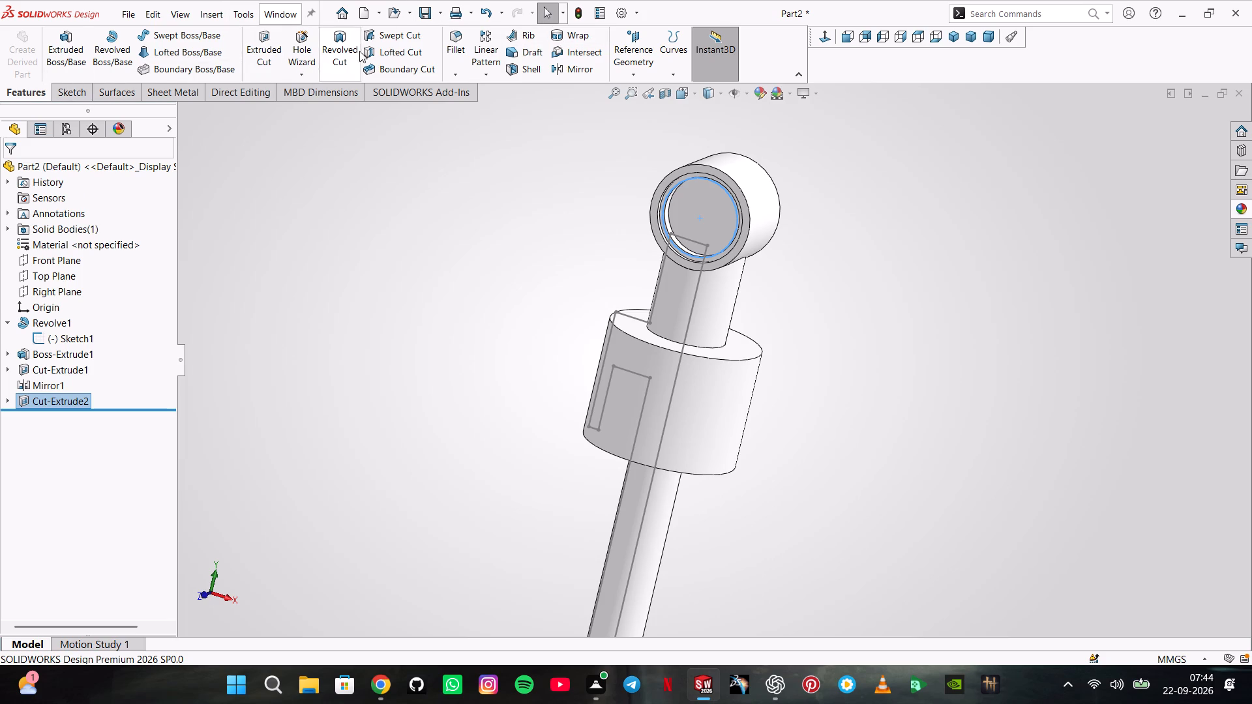
Mirror the 6 mm deep circular cut about the Front Plane to the eye's opposite side.
click(483, 74)
click(501, 124)
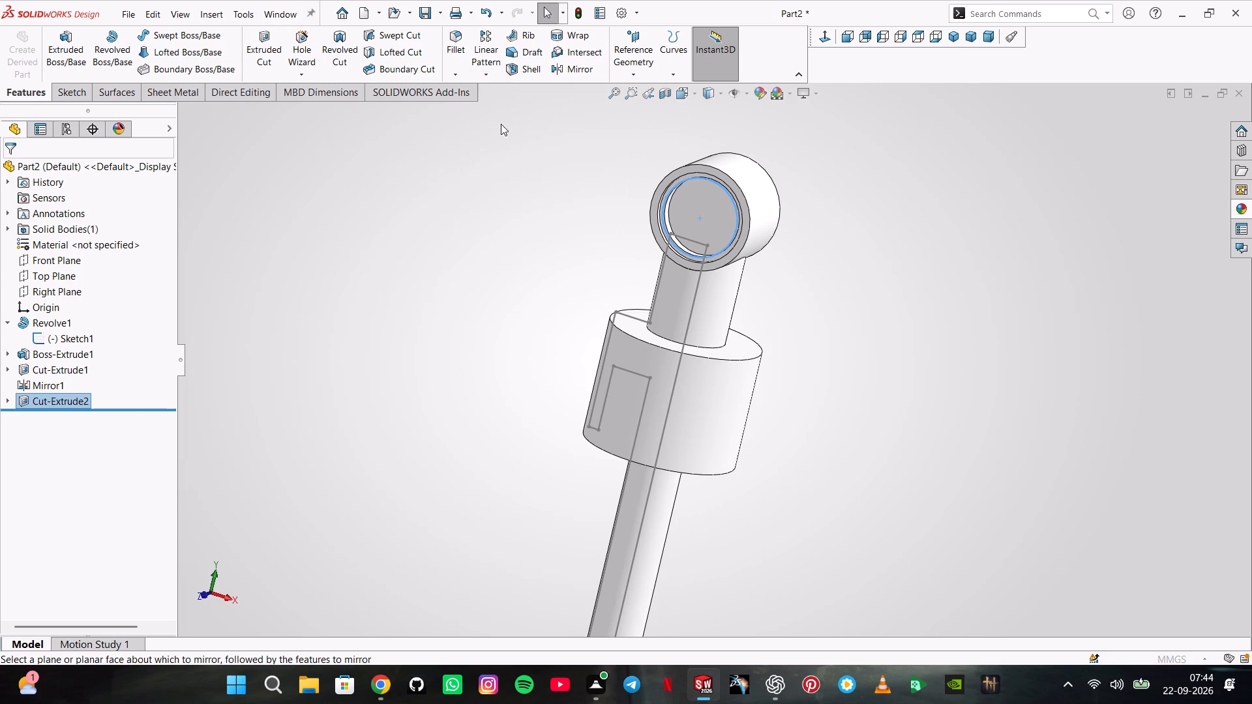
click(185, 108)
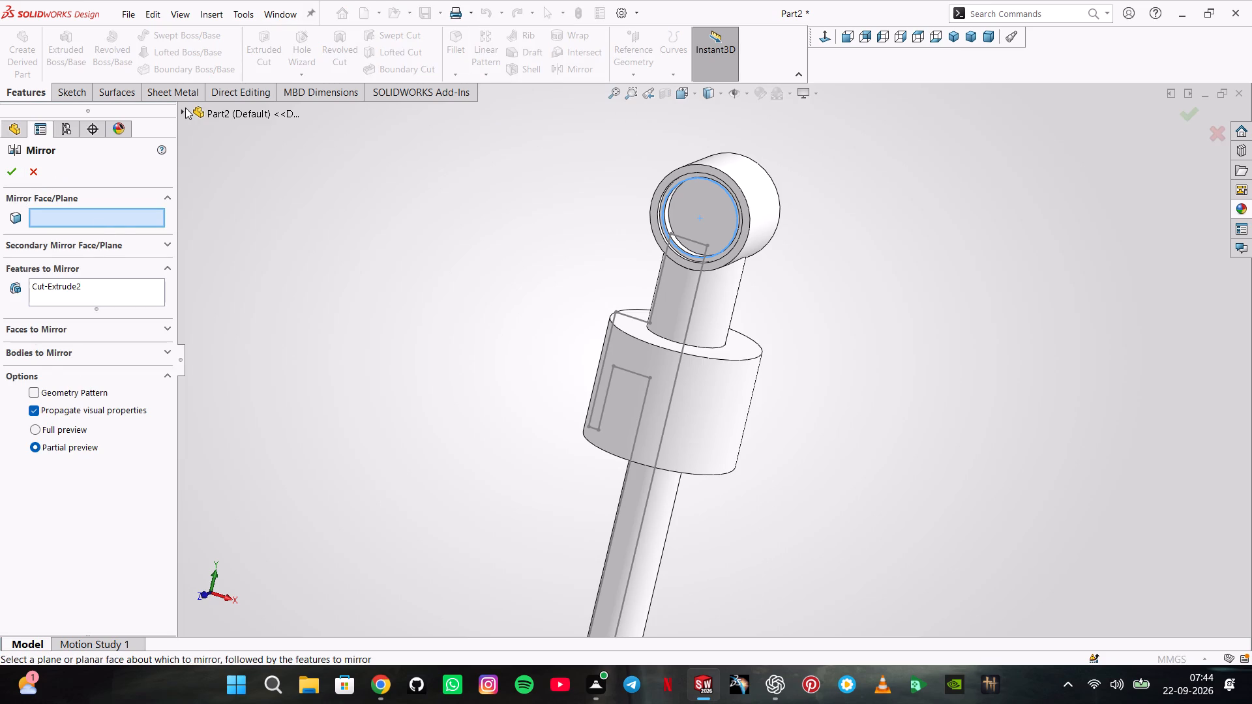
click(232, 205)
click(14, 173)
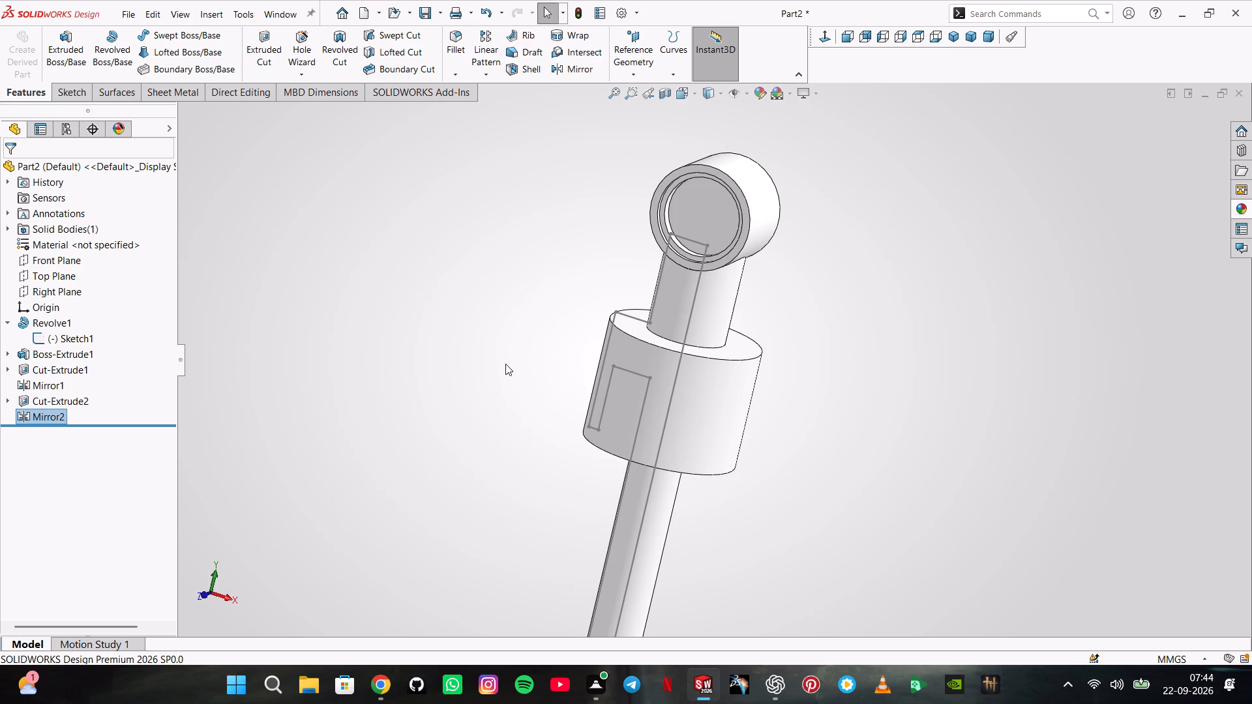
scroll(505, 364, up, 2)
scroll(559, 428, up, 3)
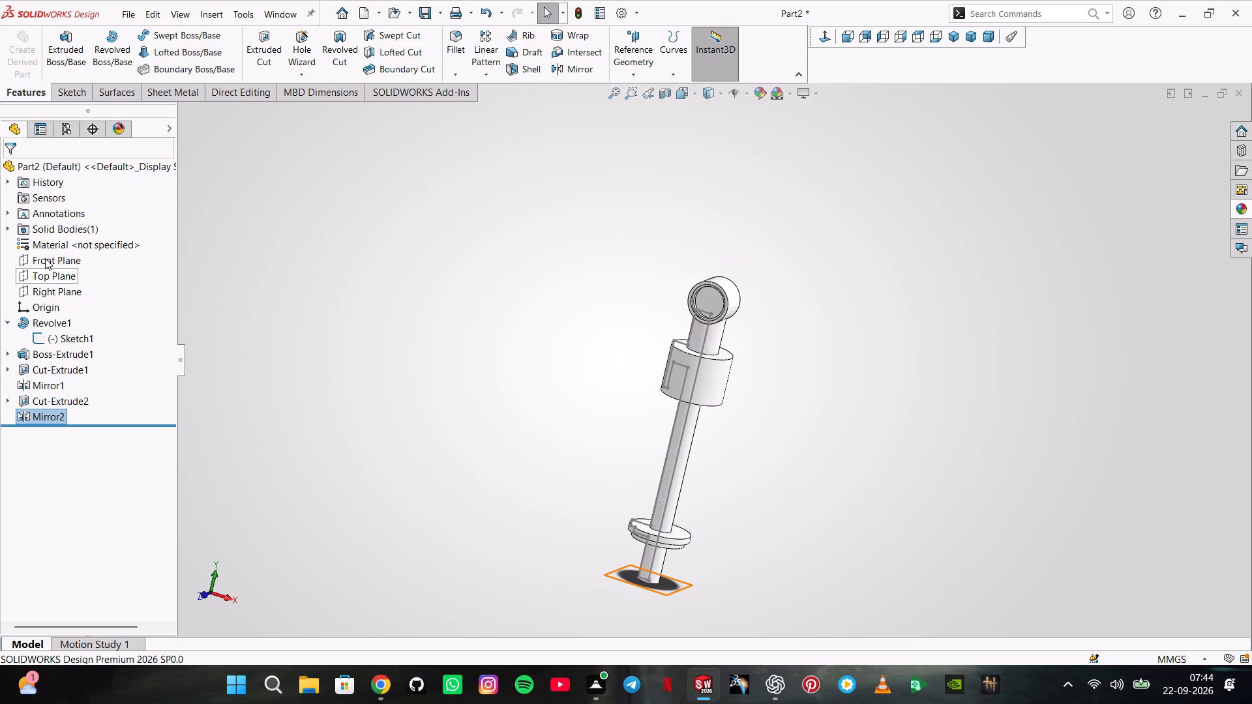
Start a sketch on the Front Plane and draw a three-point arc of about 14 mm radius across the rod's bottom end corners.
click(45, 258)
click(71, 244)
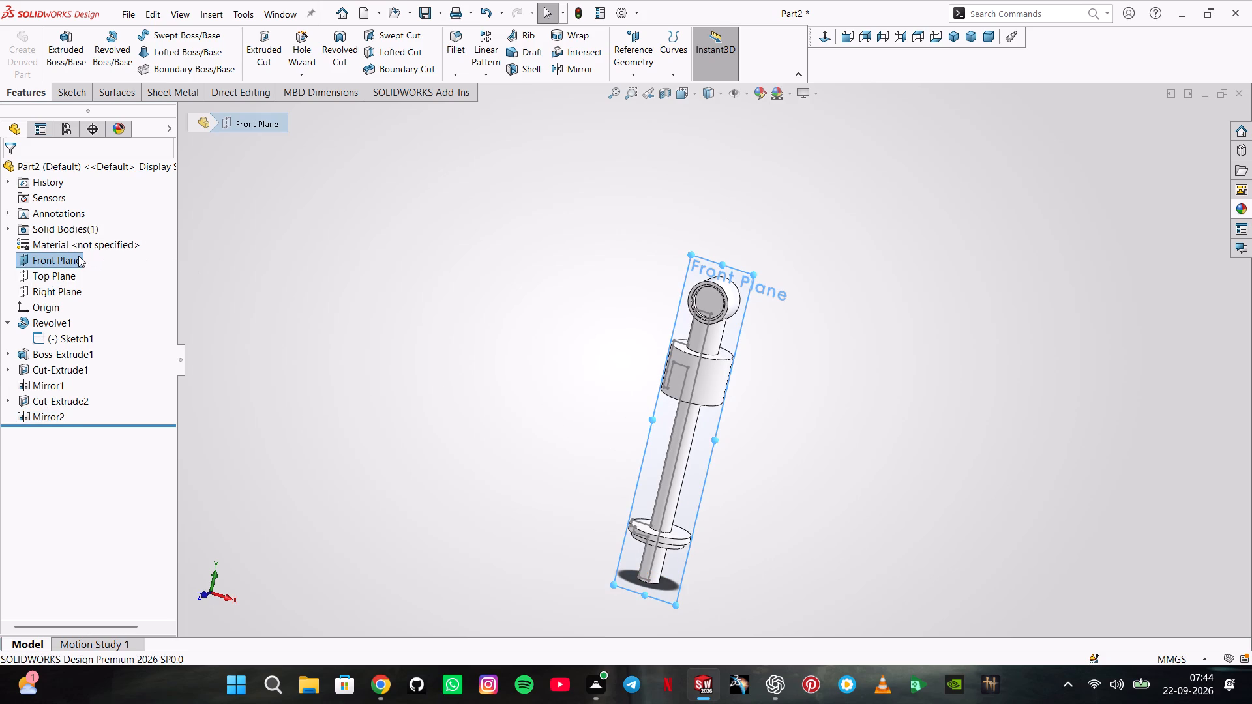
right_click(78, 256)
click(107, 241)
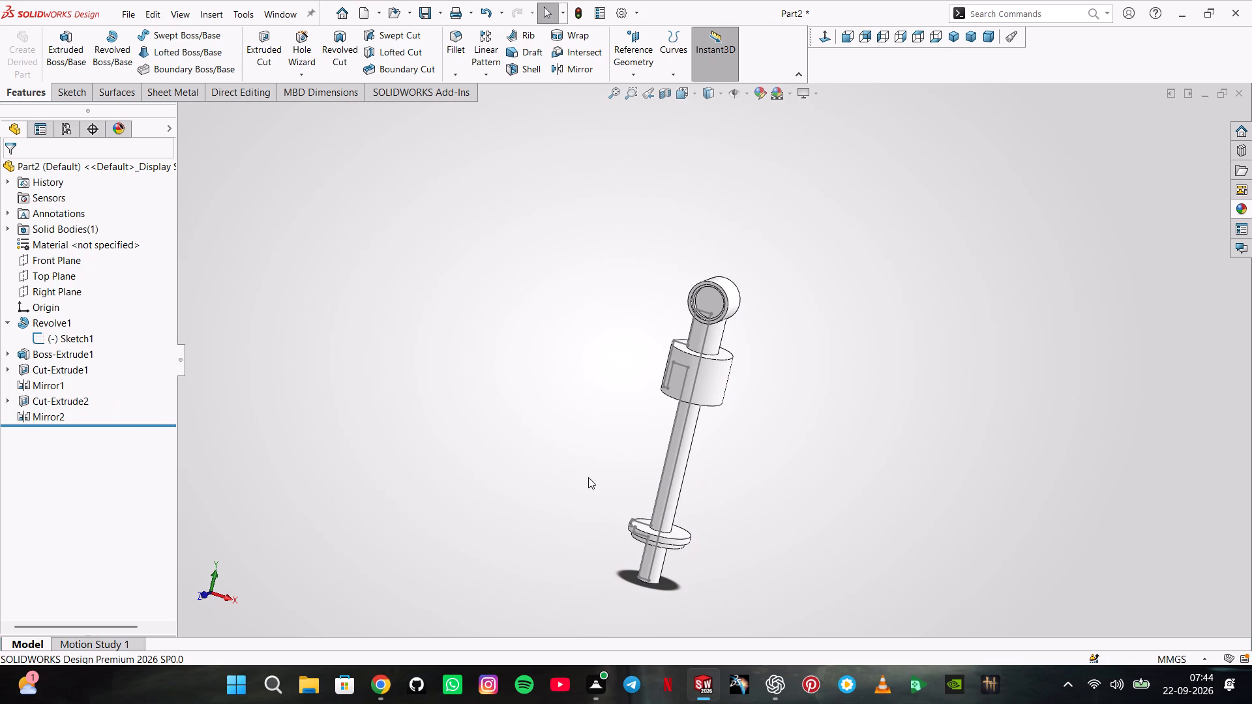
click(50, 259)
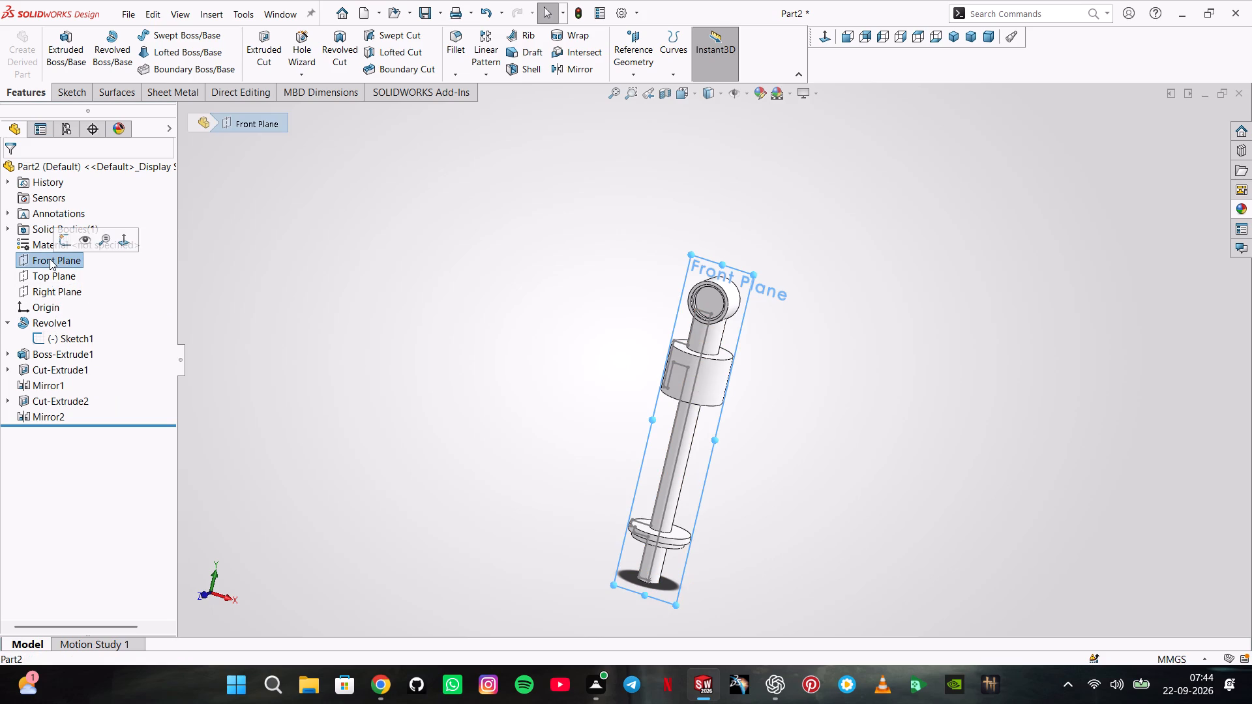
click(67, 244)
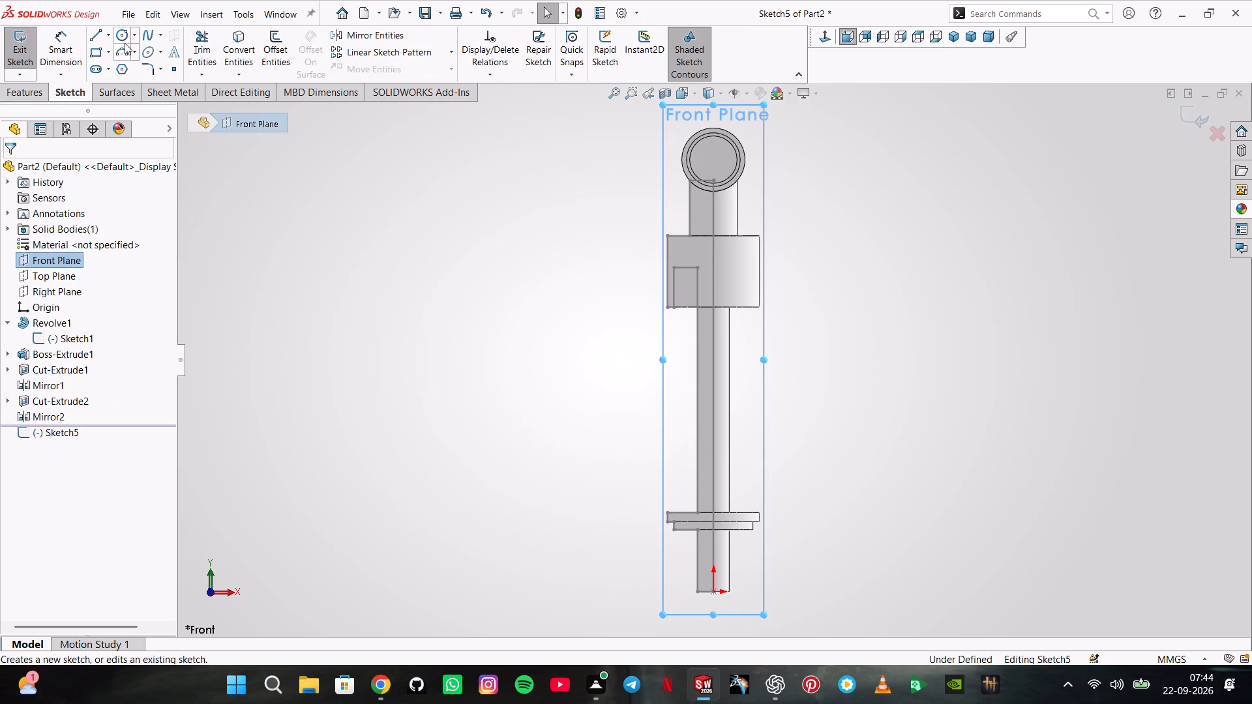
click(125, 50)
scroll(619, 440, down, 5)
scroll(887, 624, up, 2)
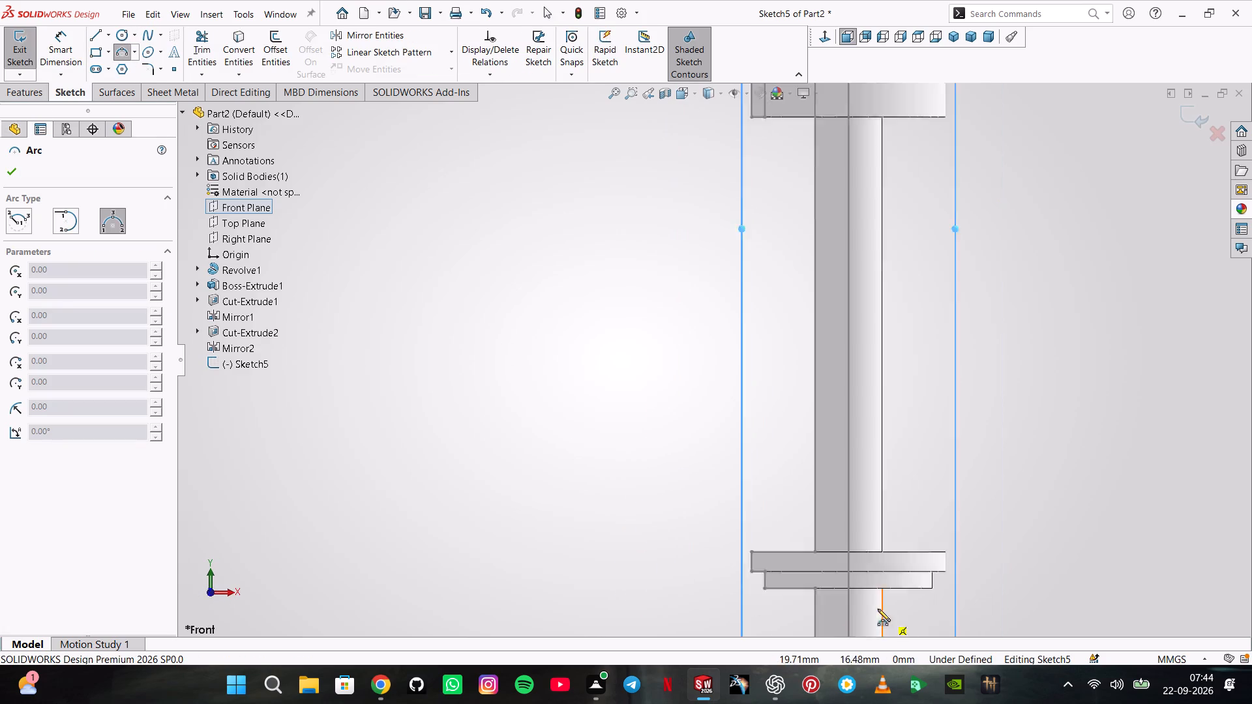
scroll(878, 609, up, 1)
scroll(835, 565, up, 2)
scroll(778, 537, down, 5)
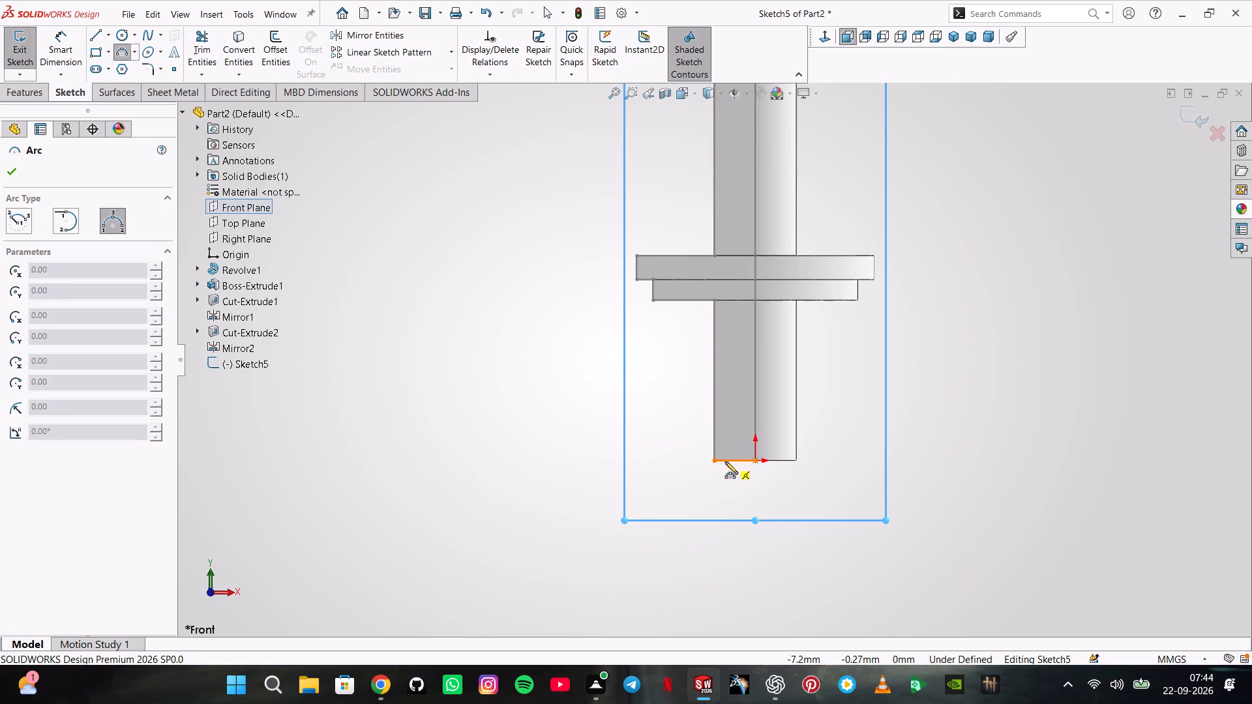
click(717, 459)
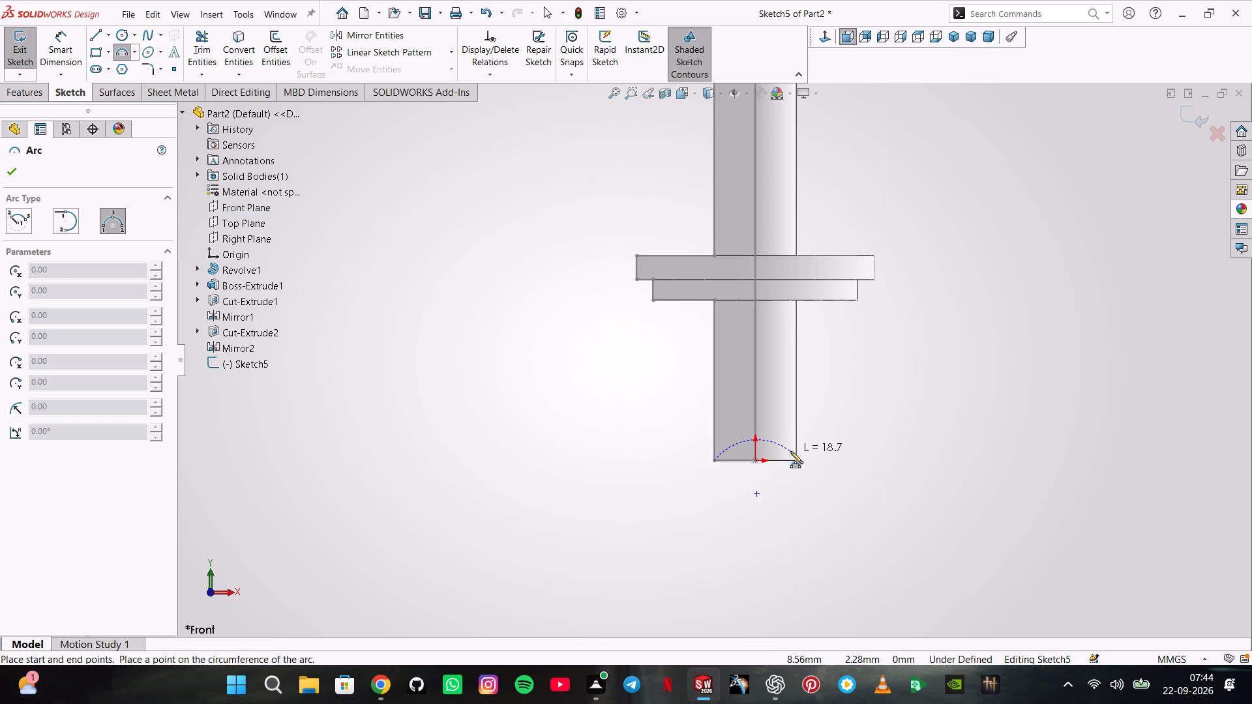
click(797, 460)
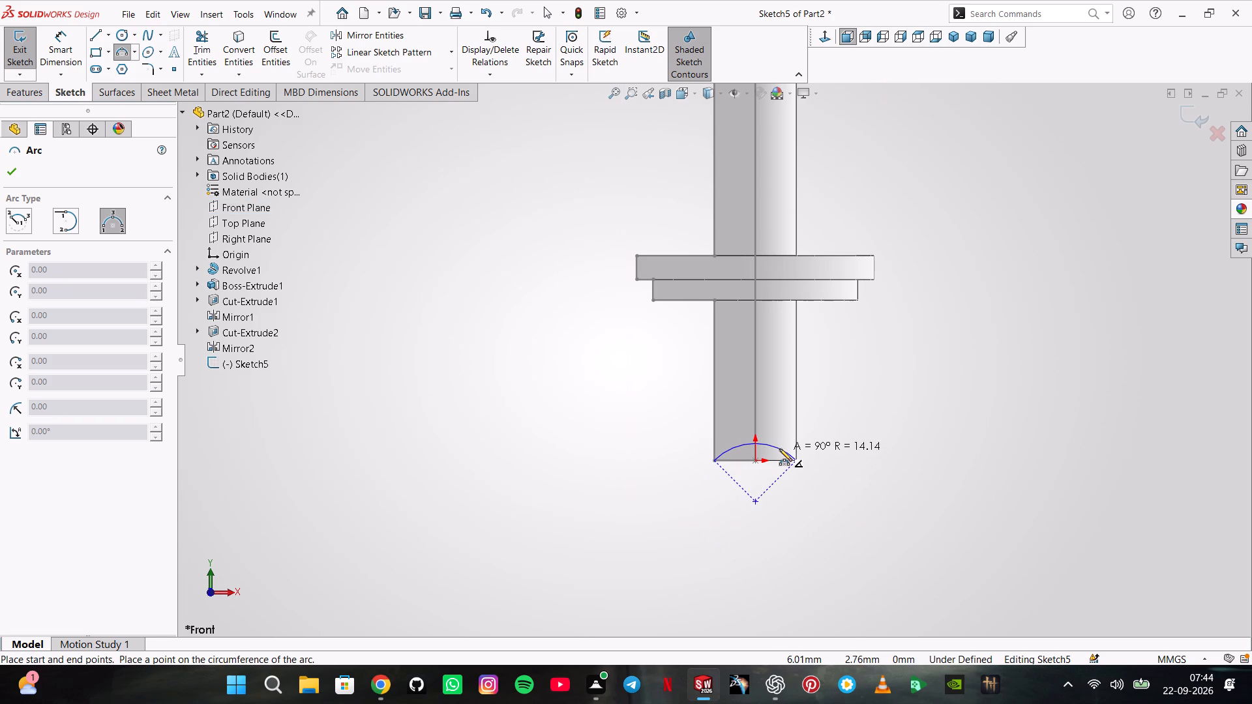
click(779, 448)
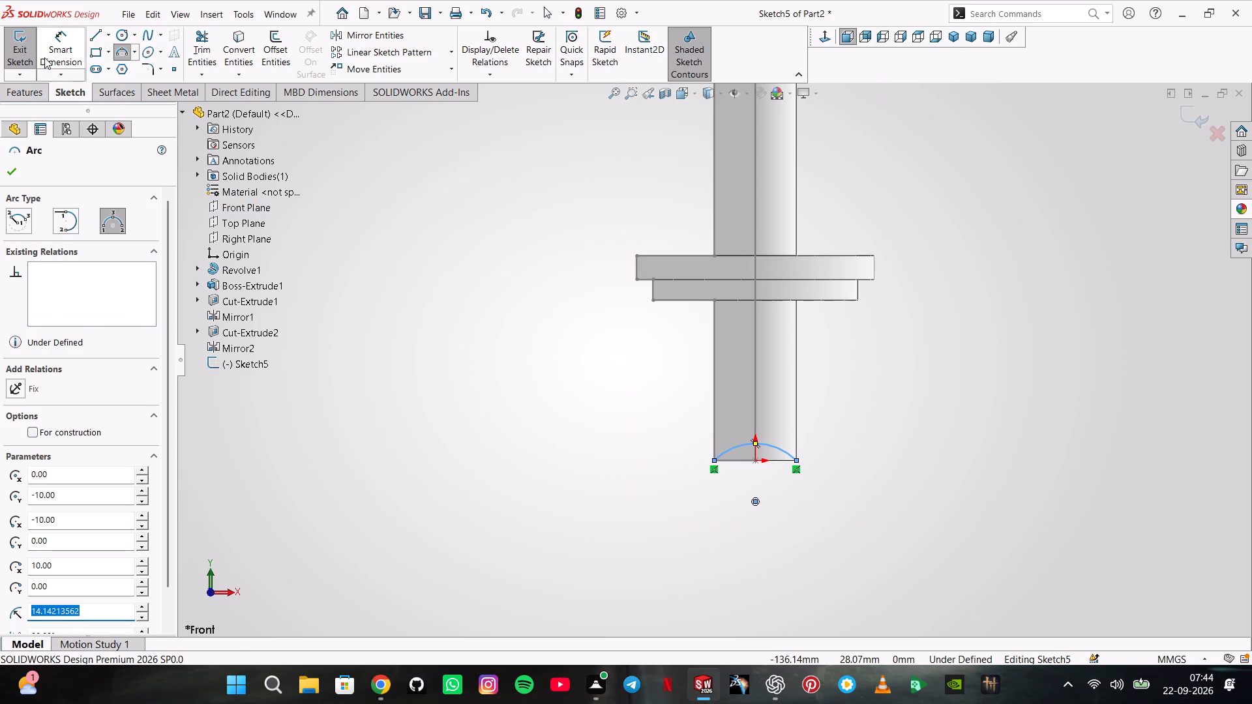
Dimension the arc at the rod's bottom end and set its radius to 19 mm.
click(55, 57)
click(775, 445)
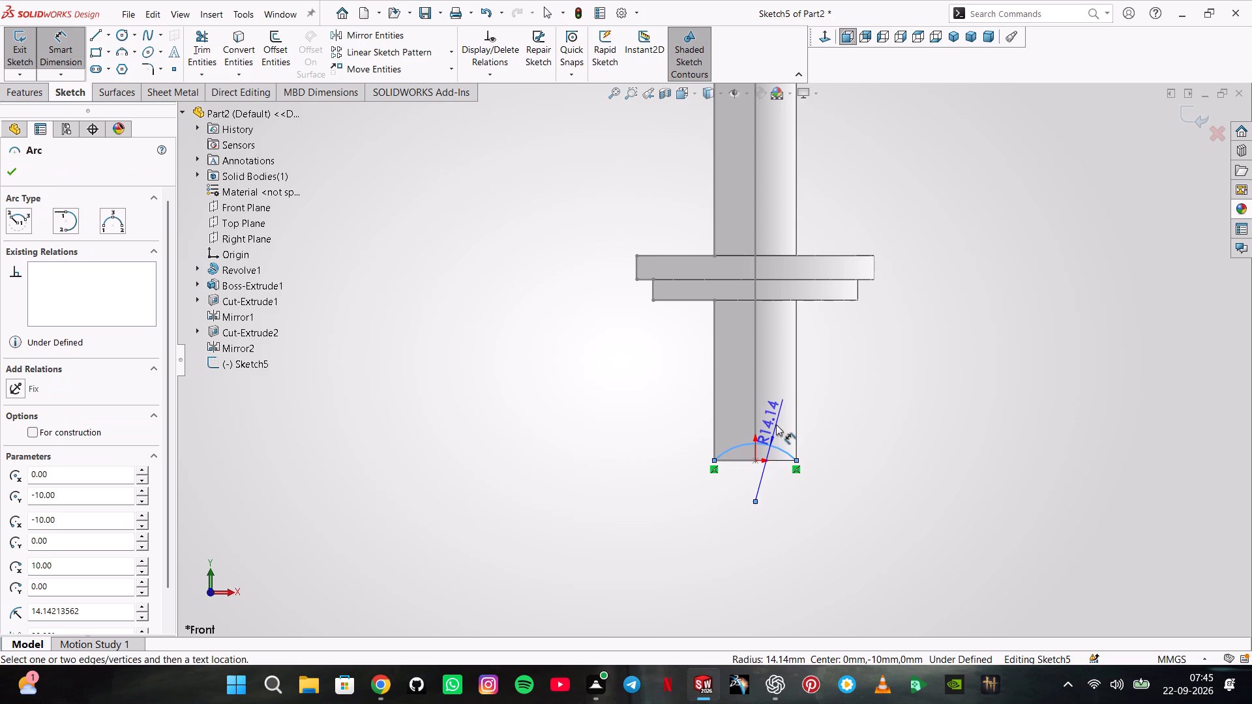
click(776, 424)
key(1)
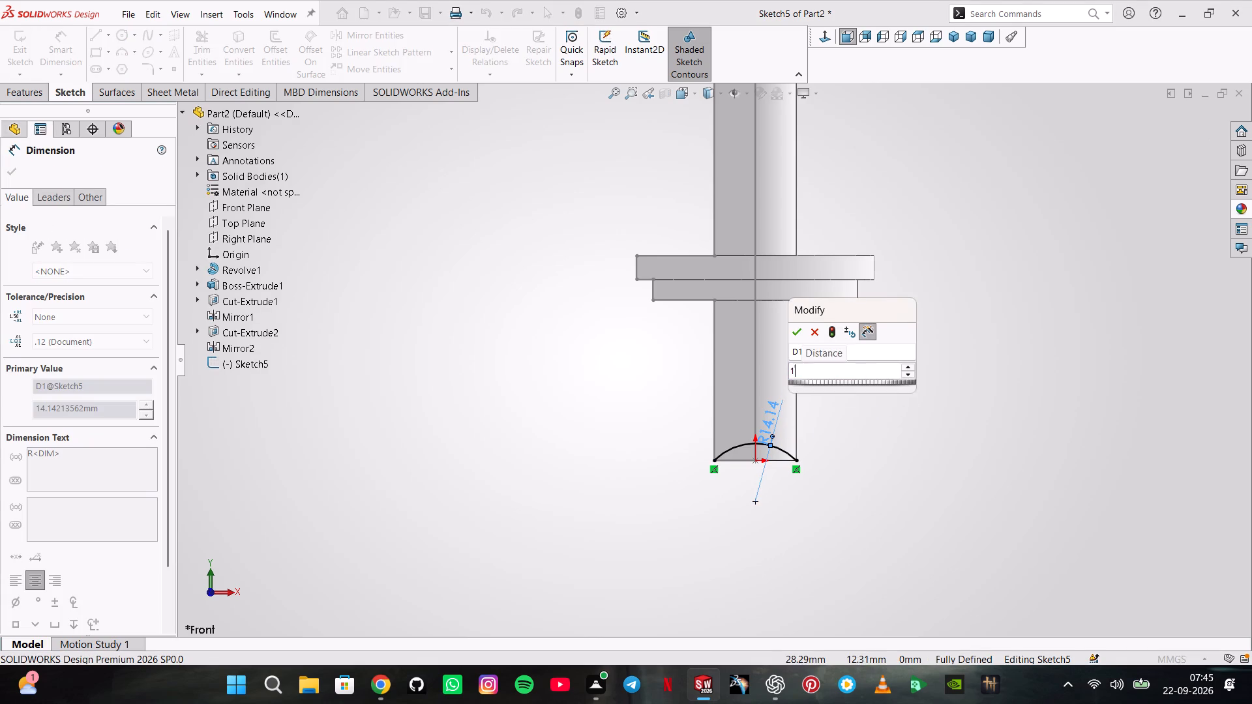
key(9)
key(Return)
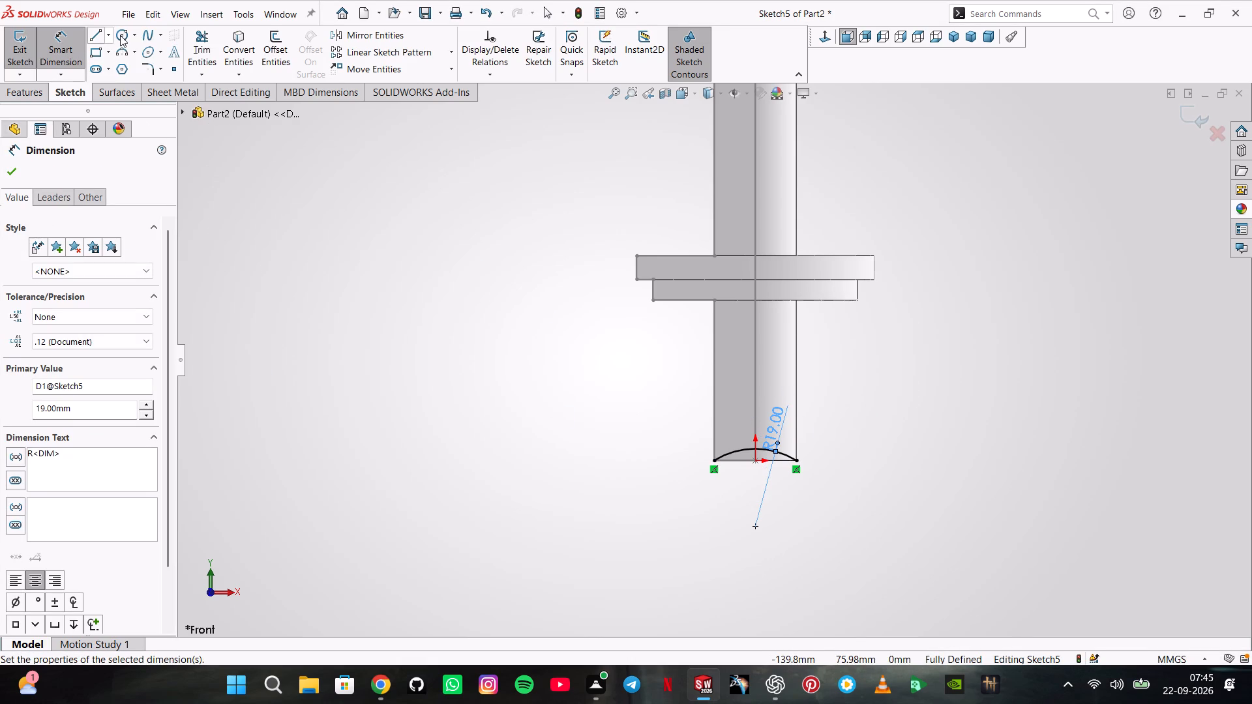
Draw a circle about 16 mm in diameter centred on the arc's centre point below the rod.
click(121, 36)
click(757, 524)
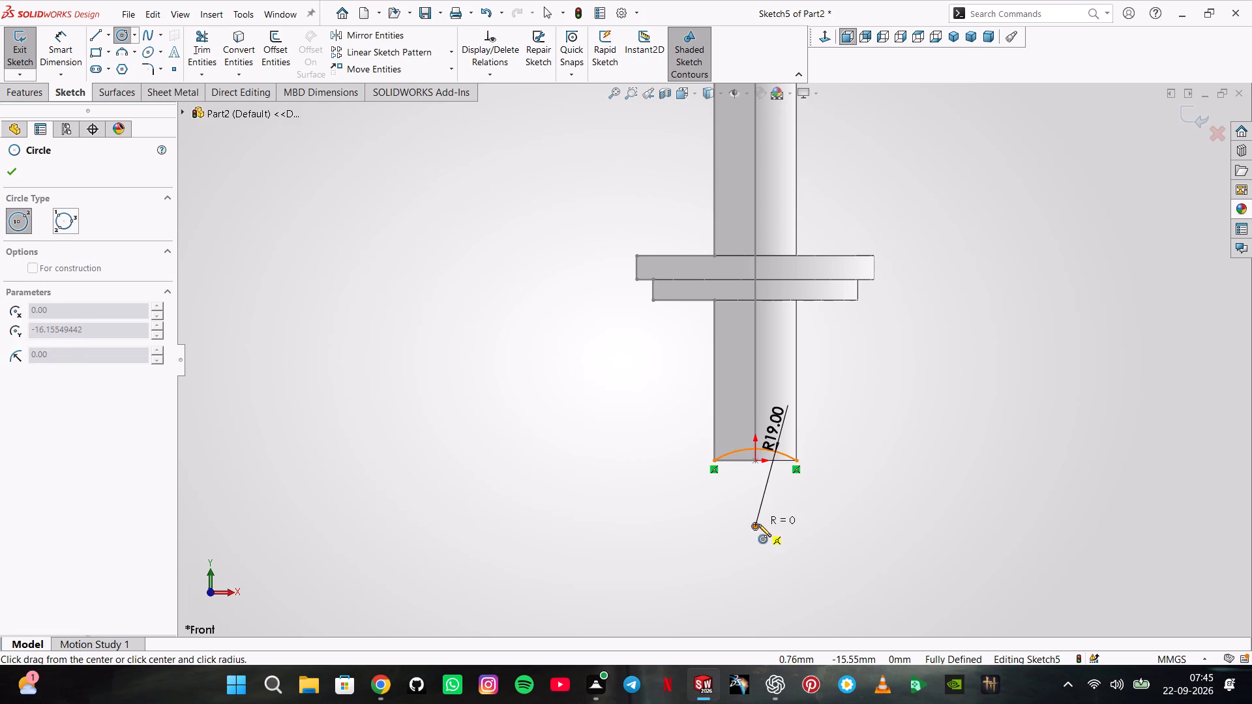
click(738, 499)
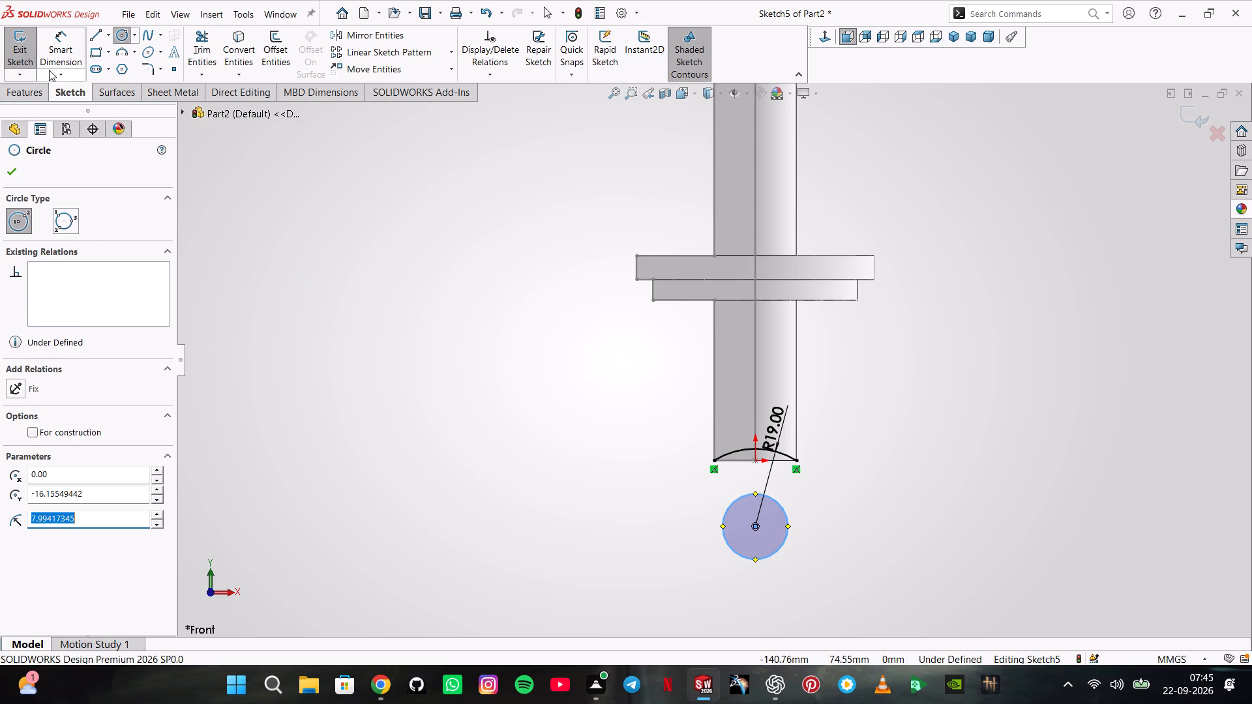
key(Escape)
key(Escape)
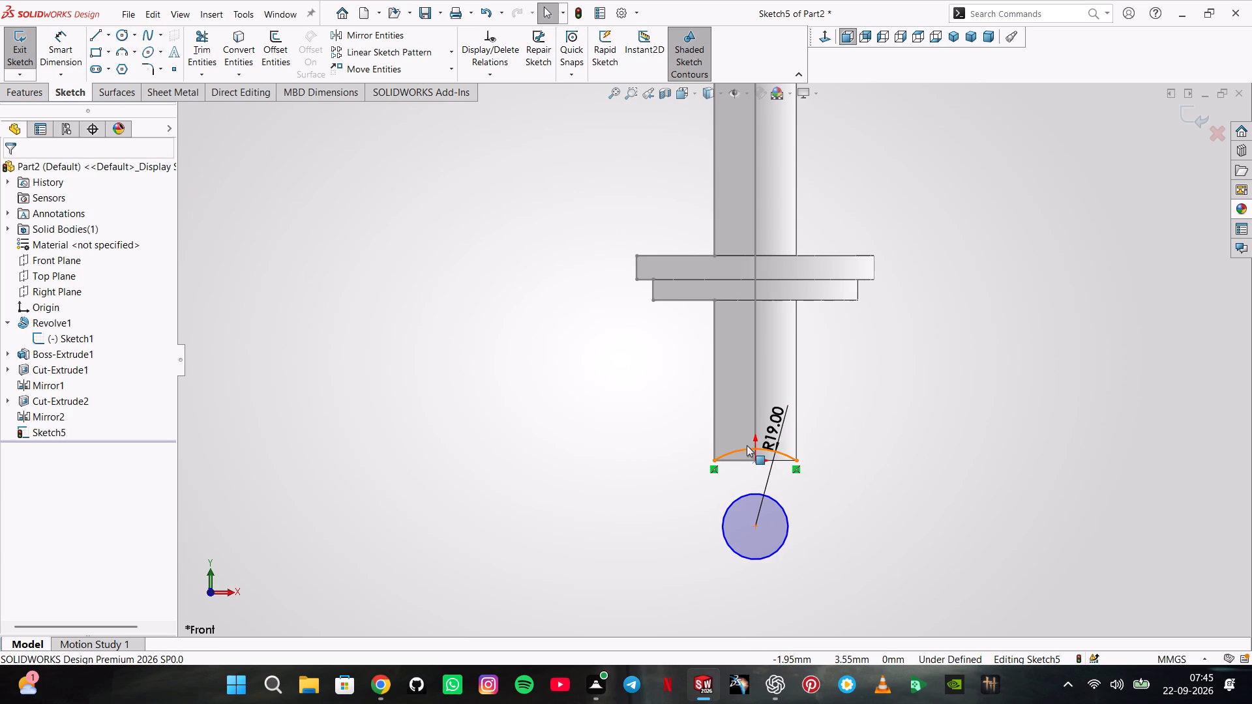
Delete the 19 mm radius arc at the rod's bottom end together with its dimension.
click(745, 451)
key(Delete)
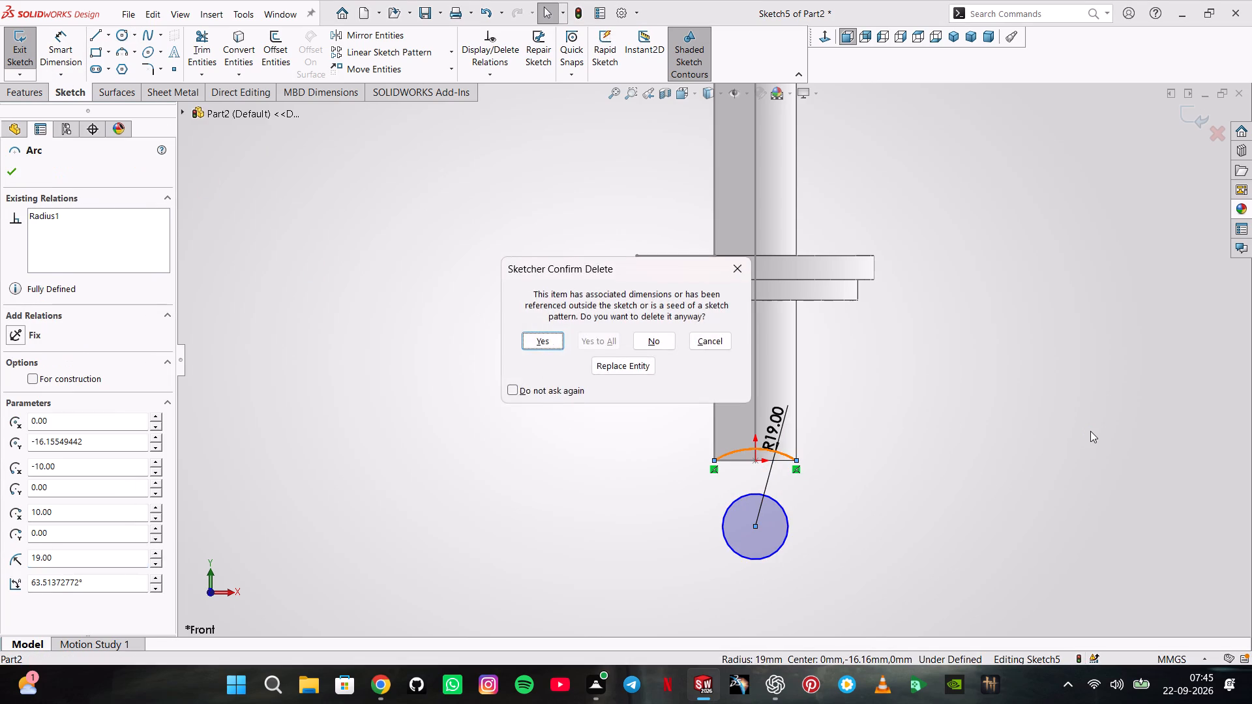
key(Return)
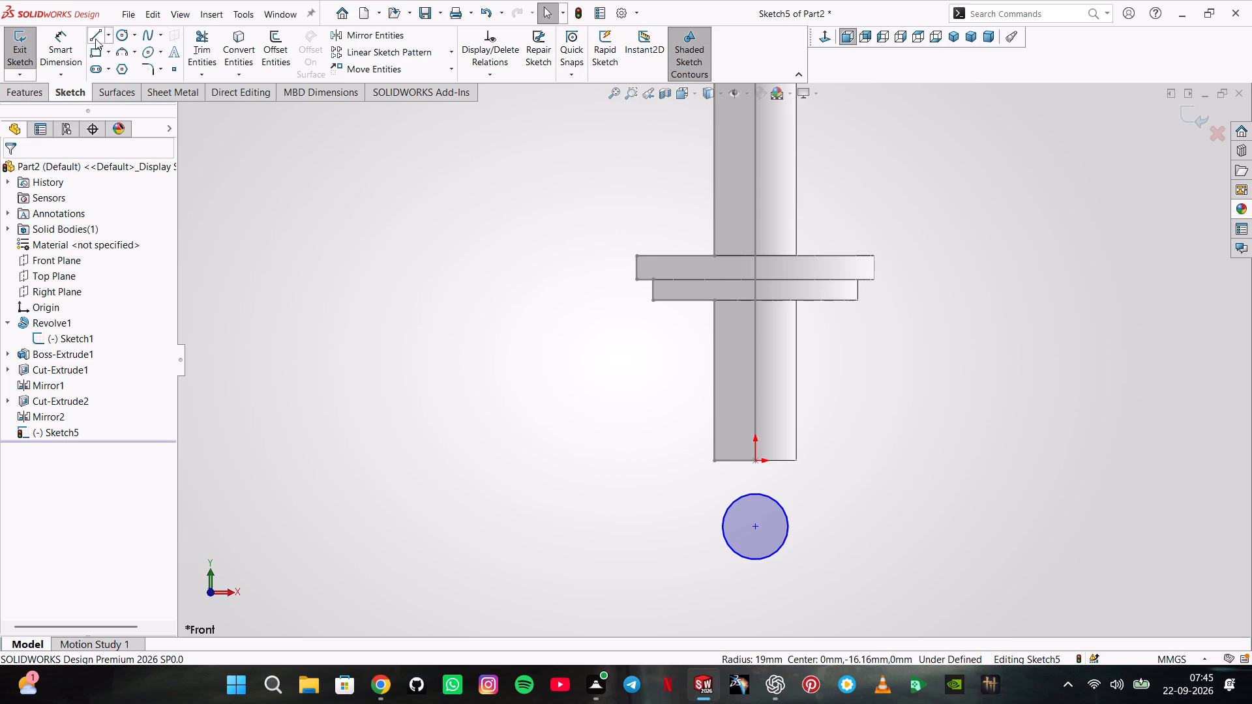
Dimension the circle below the rod and set its diameter to 19*2, i.e. 38 mm.
click(73, 50)
click(774, 498)
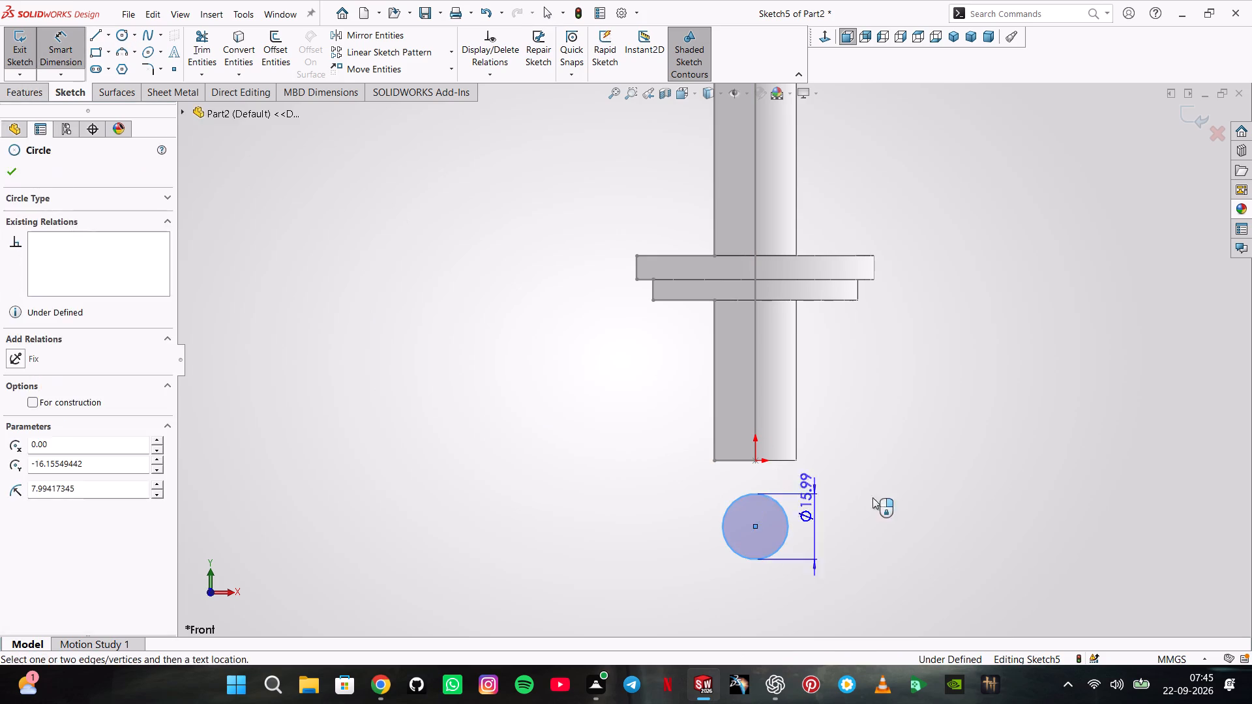
click(934, 490)
key(1)
key(9)
text(*2)
key(Return)
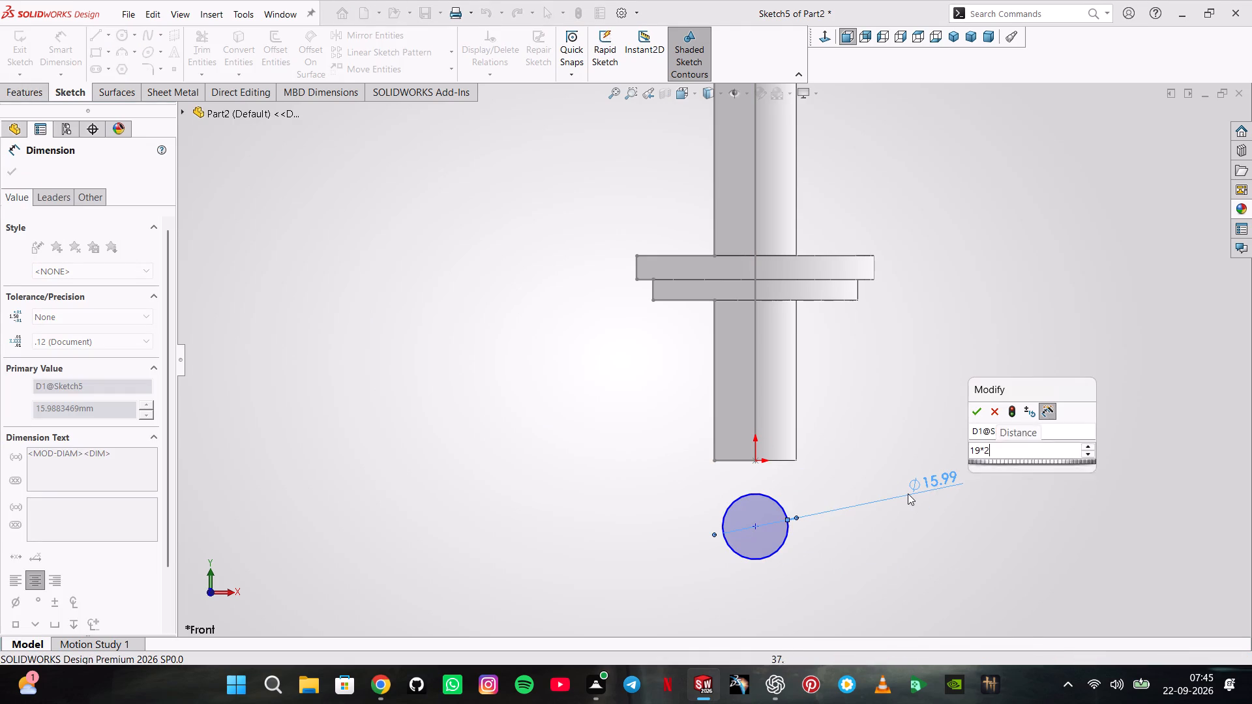
click(5, 170)
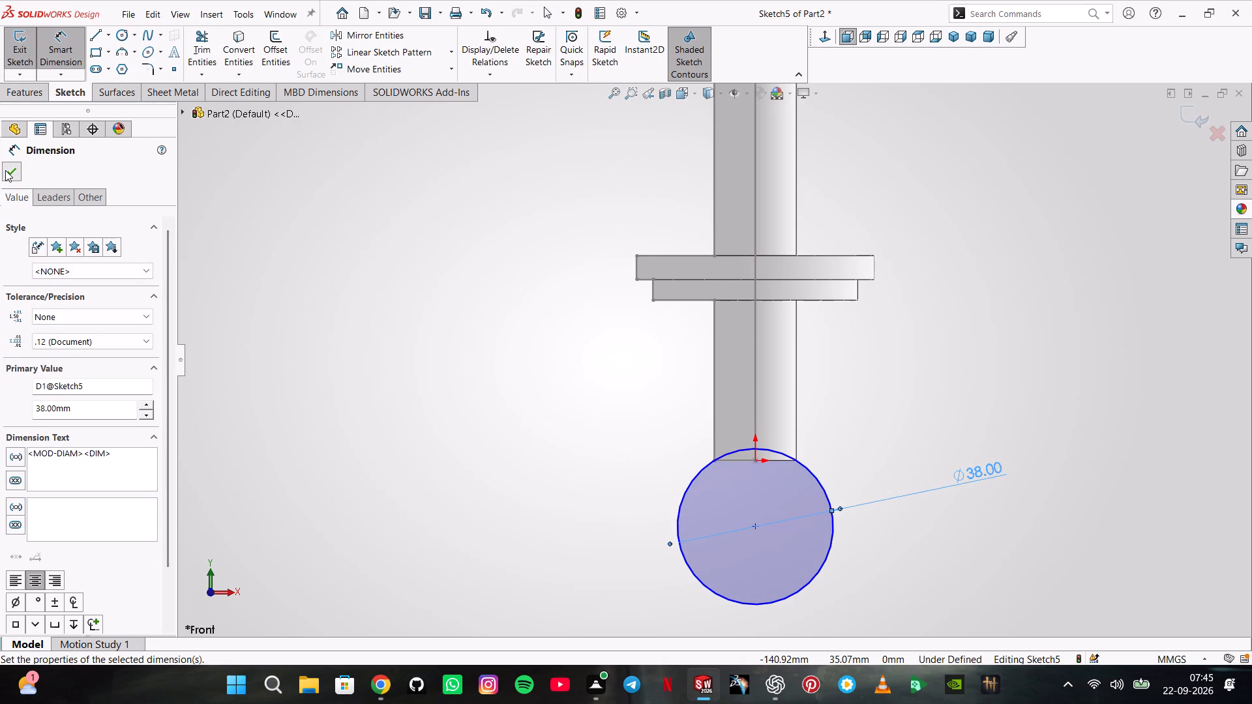
Extrude the 38 mm circle as a merged boss with a Mid Plane depth of 6 mm.
click(42, 83)
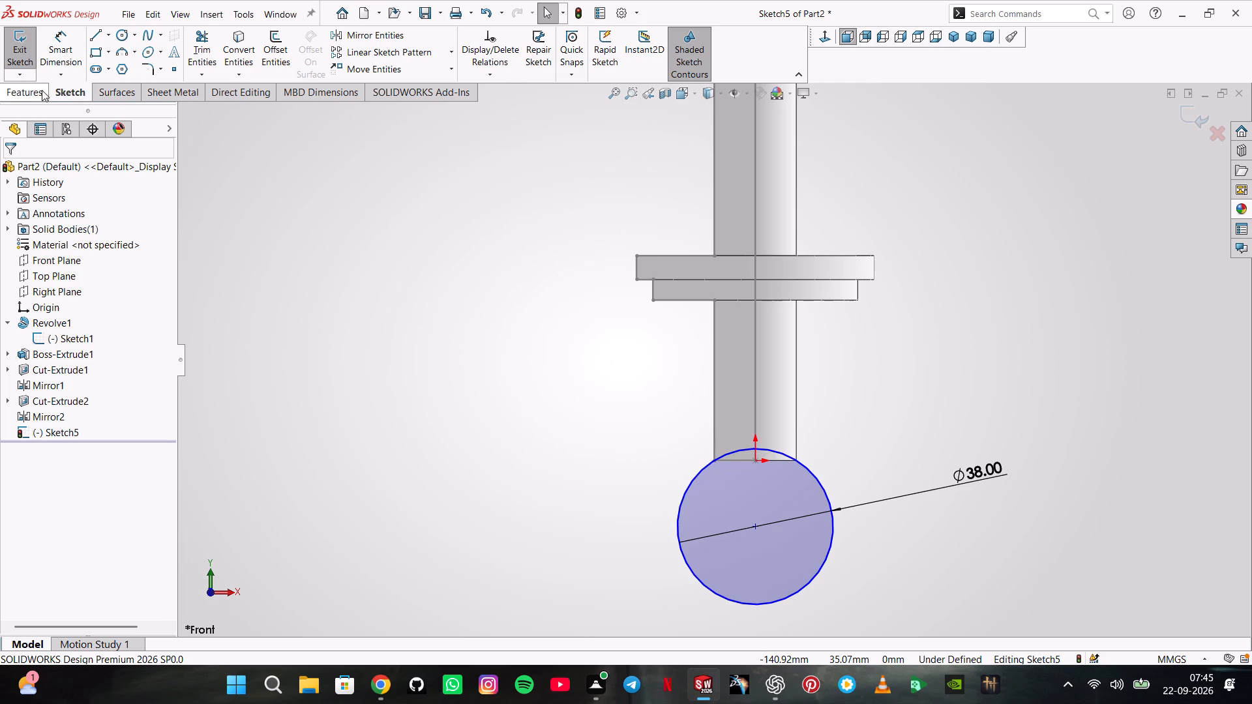
click(42, 90)
click(52, 61)
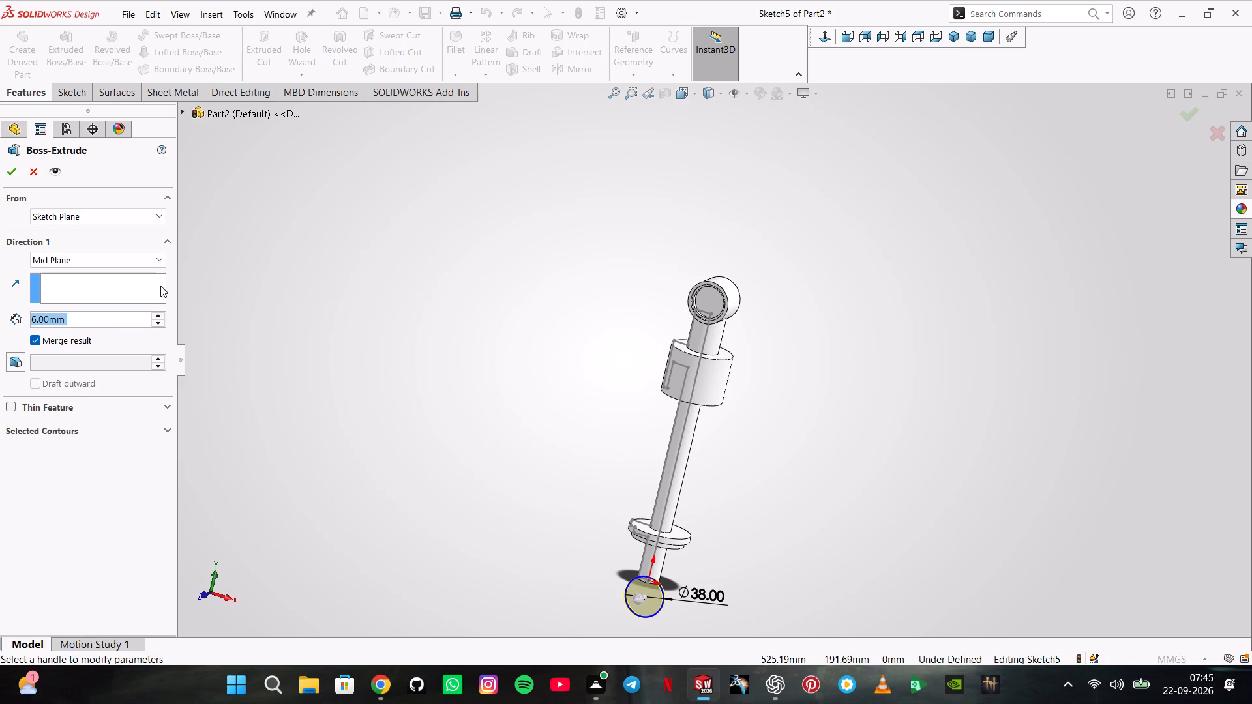
key(ctrl+z)
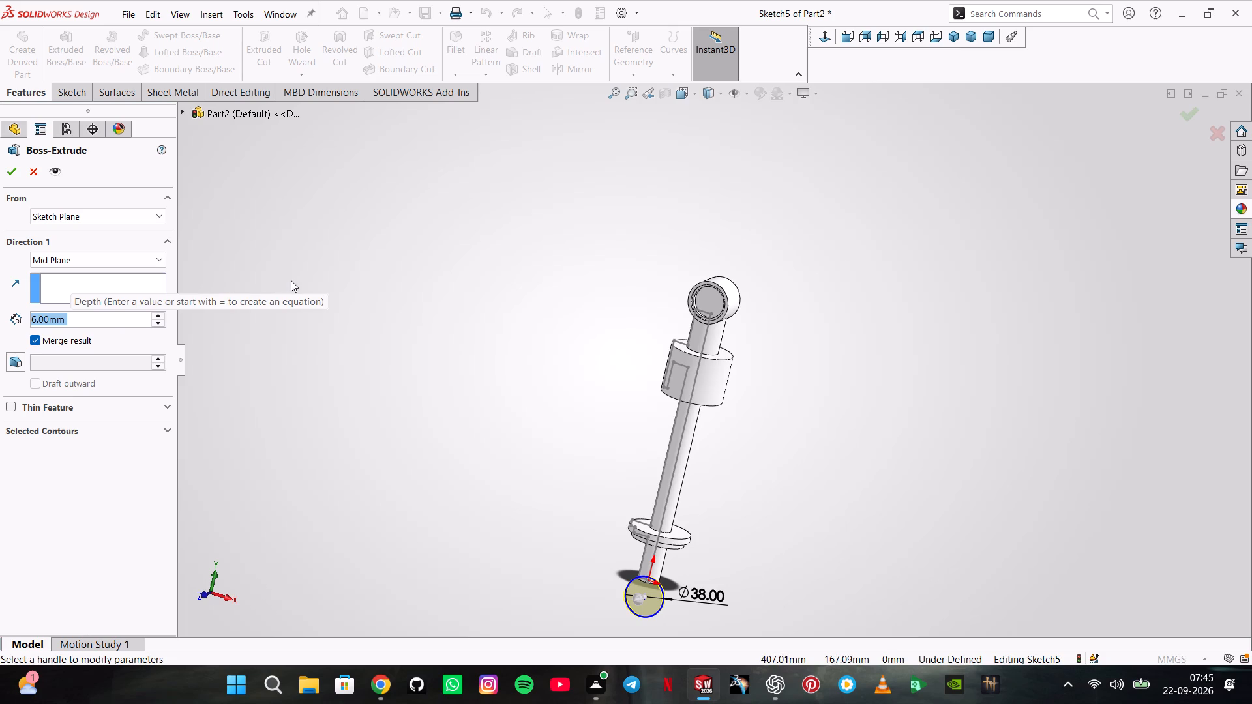
click(12, 167)
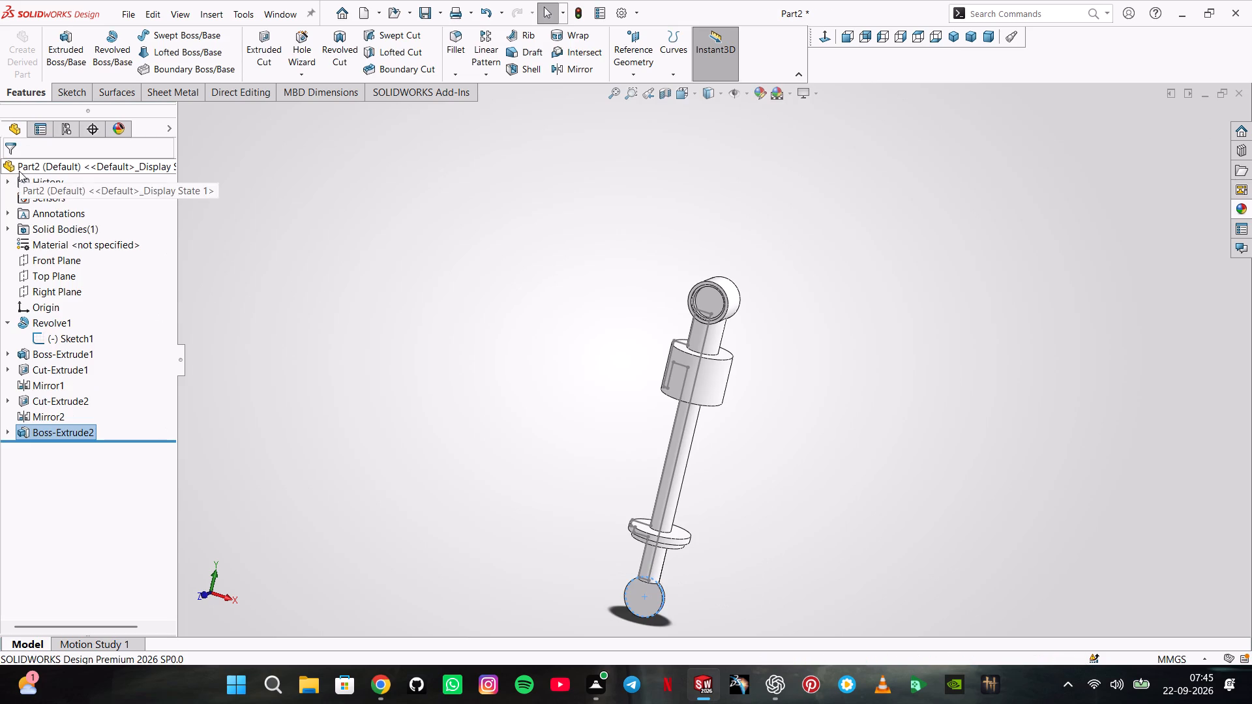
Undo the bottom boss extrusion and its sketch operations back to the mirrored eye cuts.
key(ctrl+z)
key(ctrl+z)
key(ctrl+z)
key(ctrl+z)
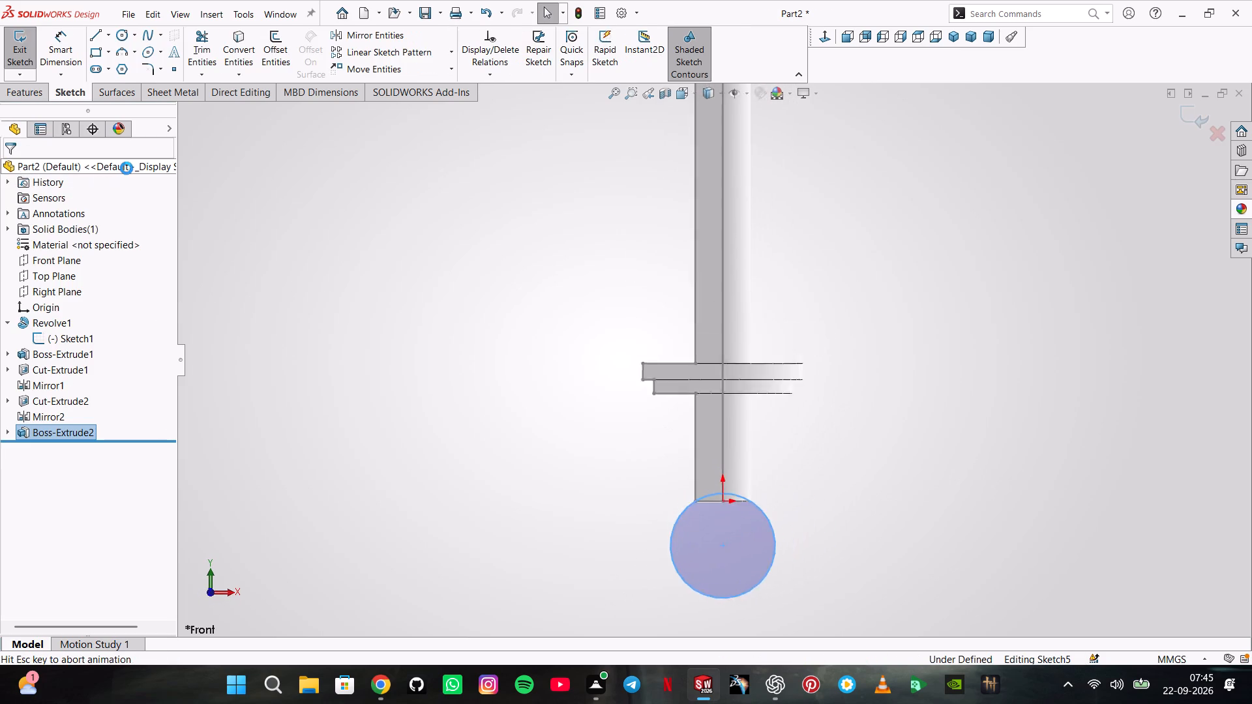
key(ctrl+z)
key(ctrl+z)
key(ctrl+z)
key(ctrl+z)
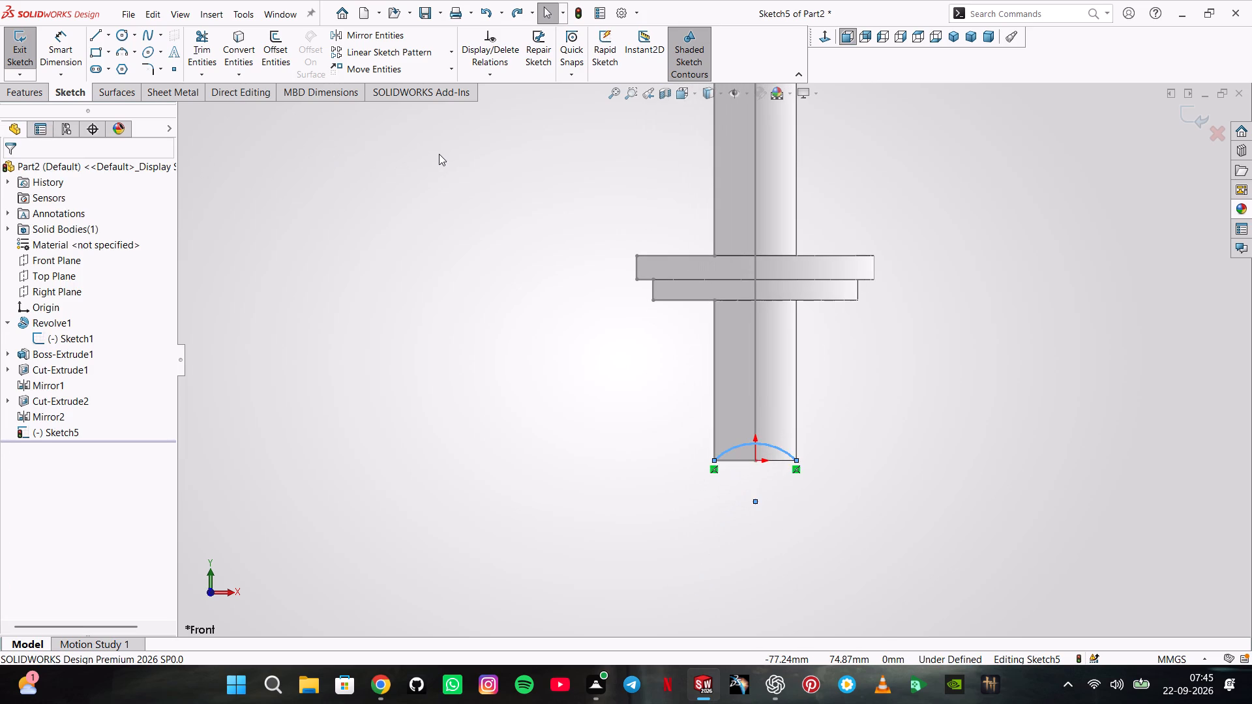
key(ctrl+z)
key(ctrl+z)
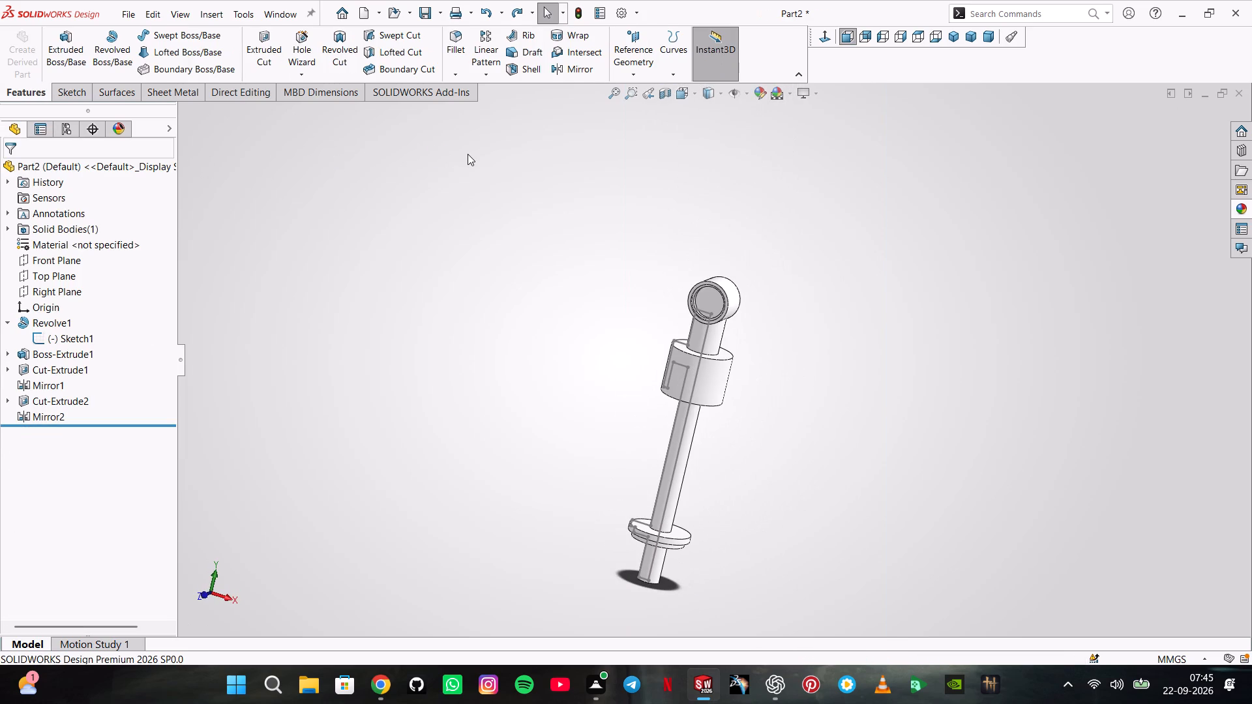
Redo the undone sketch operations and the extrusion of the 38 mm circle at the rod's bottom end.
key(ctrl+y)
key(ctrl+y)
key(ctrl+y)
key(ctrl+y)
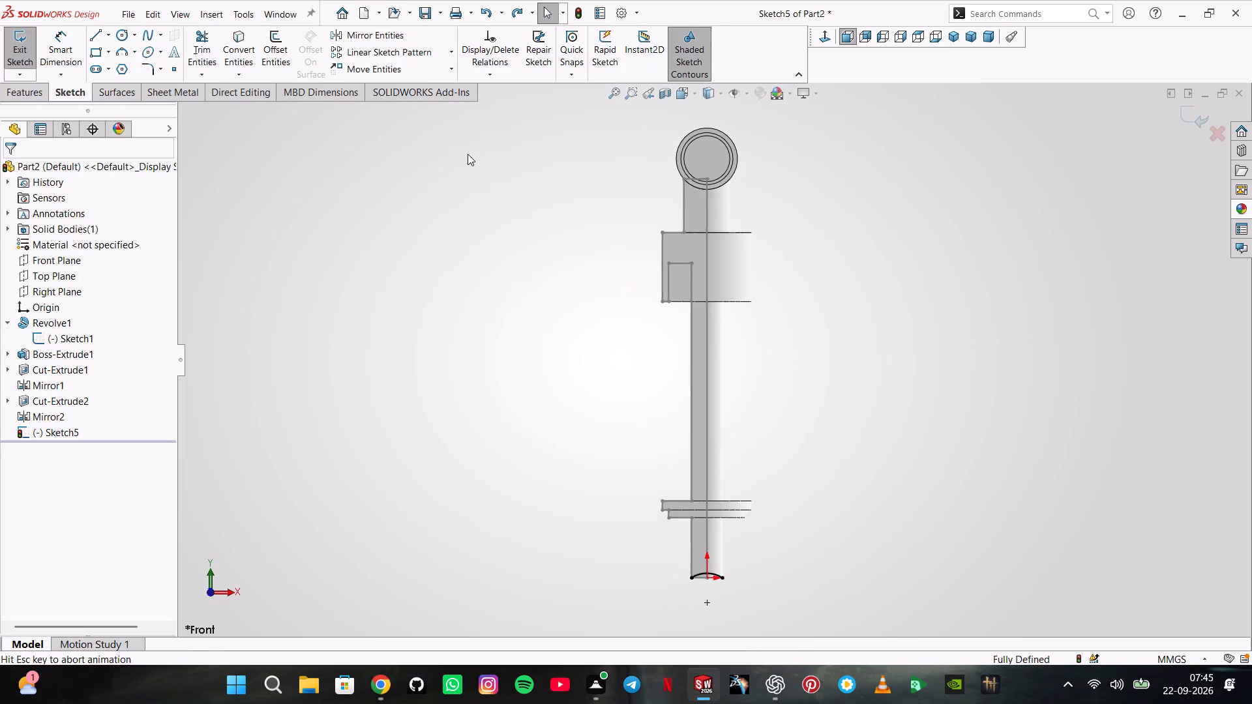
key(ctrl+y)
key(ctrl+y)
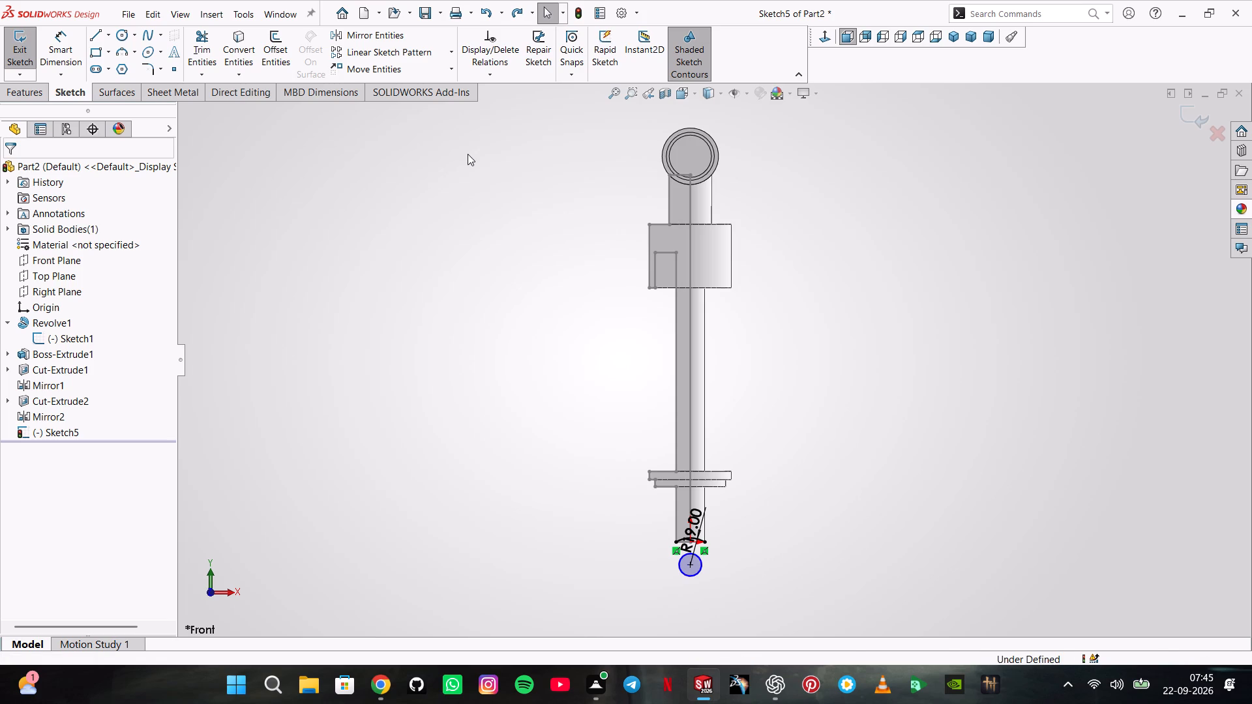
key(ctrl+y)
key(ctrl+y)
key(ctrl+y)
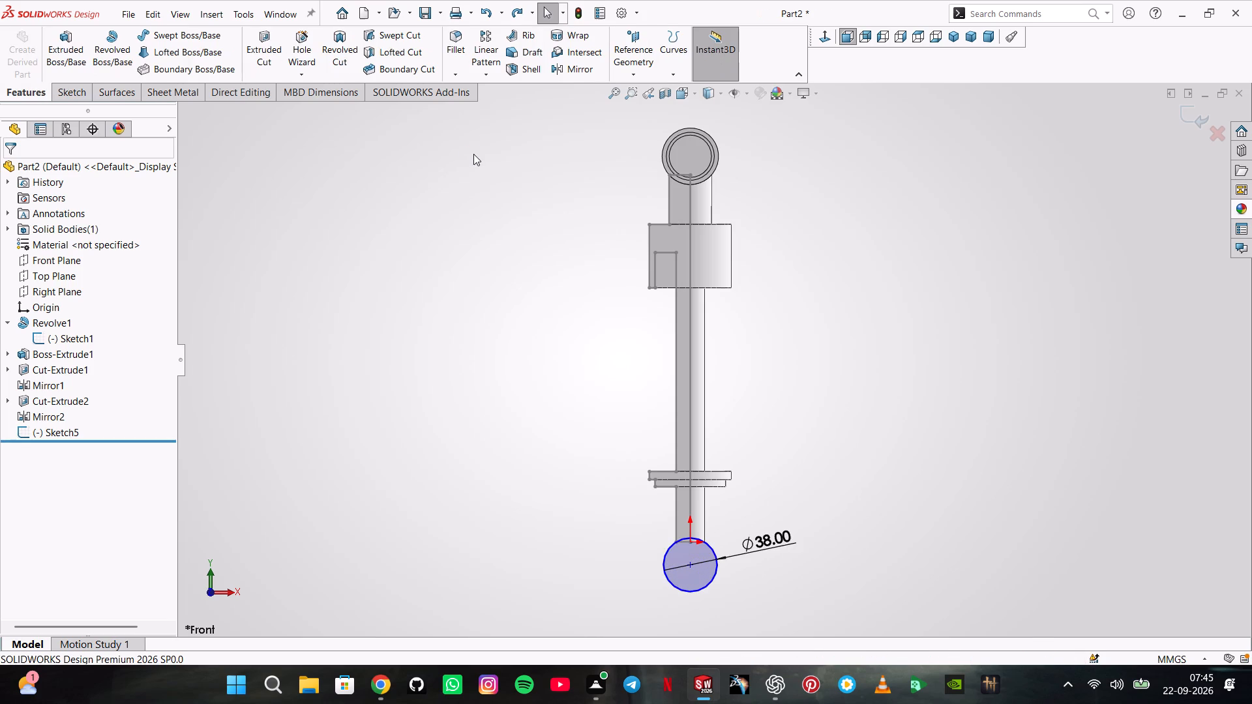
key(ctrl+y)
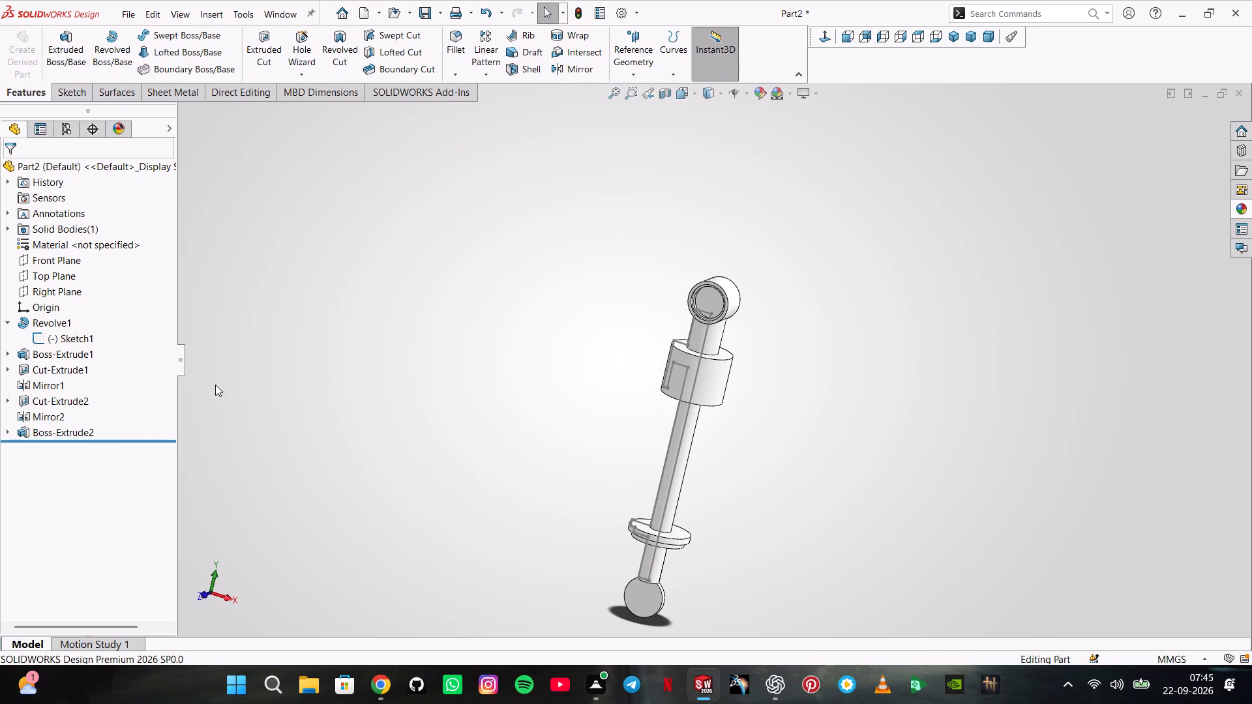
Edit the bottom boss extrusion and set its Mid Plane depth to 20 mm.
right_click(82, 430)
click(104, 389)
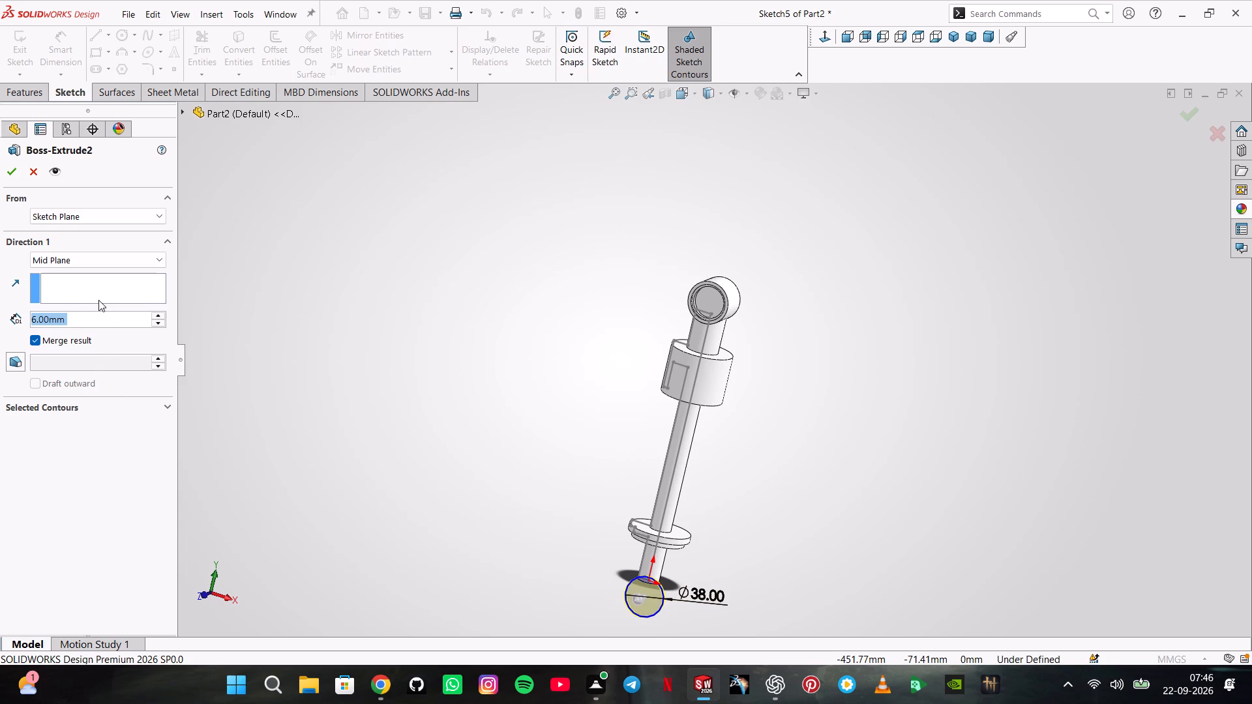
text(20)
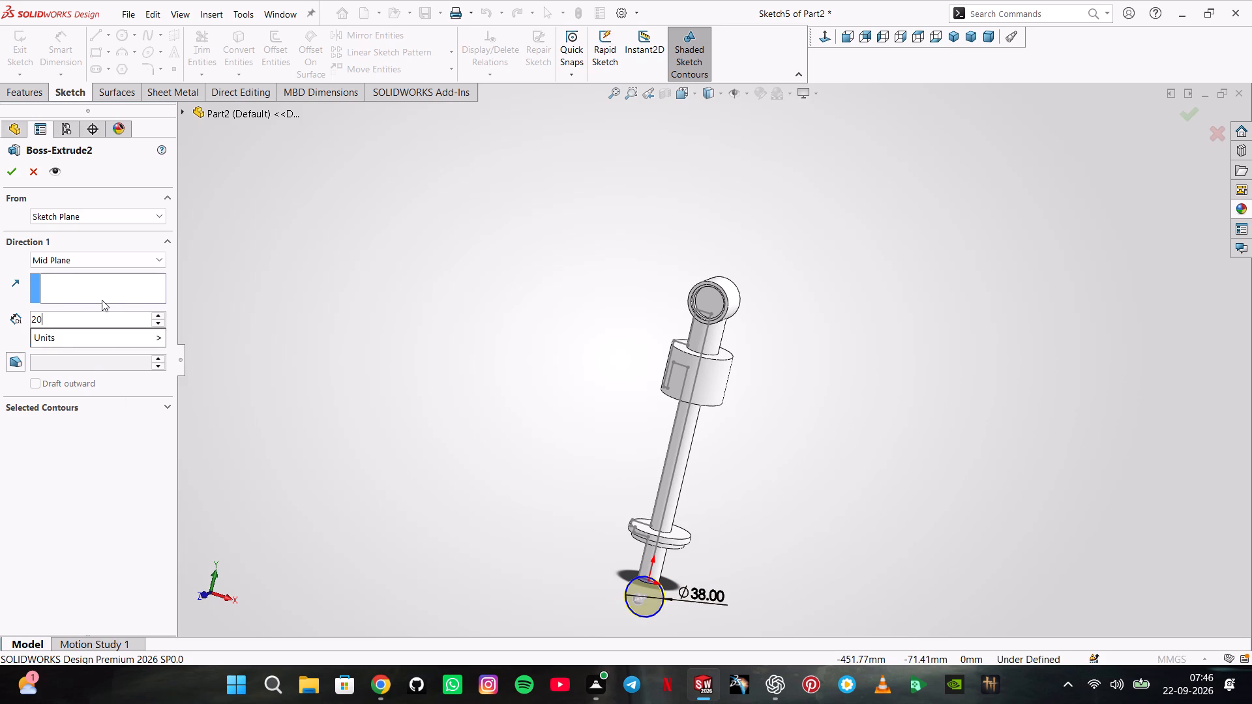
key(Return)
key(Return)
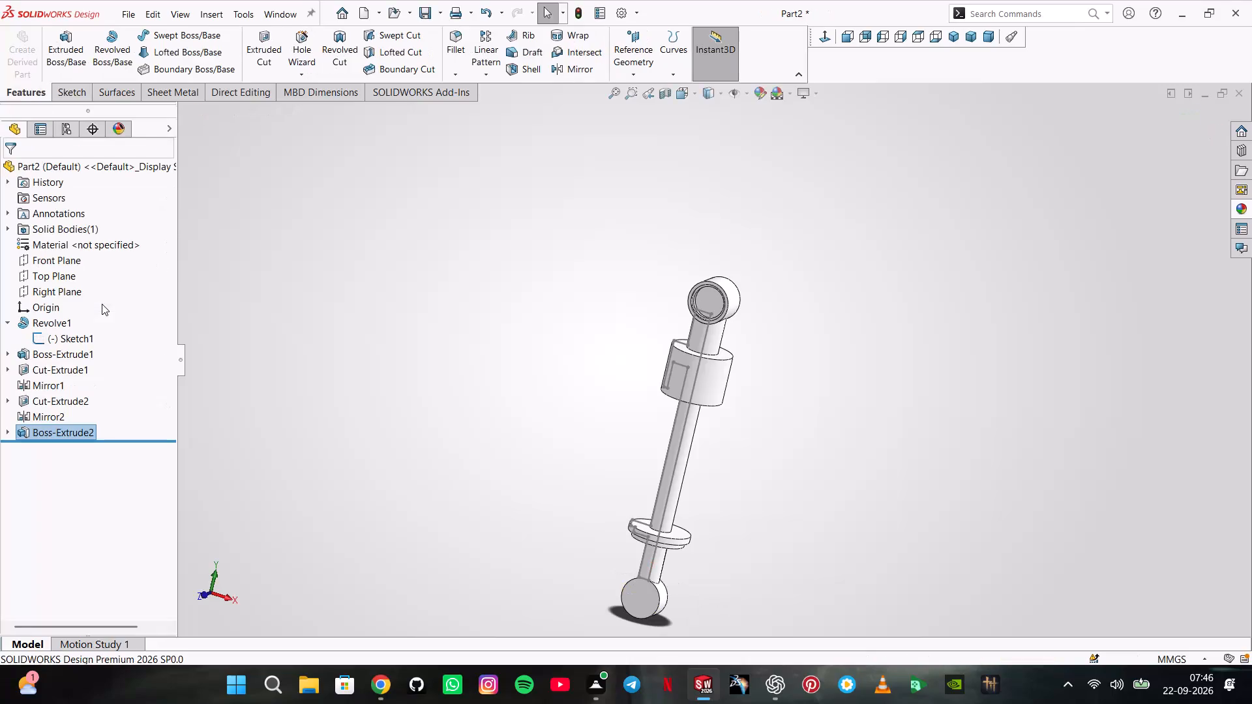
Start a sketch on the bottom boss's front face and draw a concentric circle about 20 mm in diameter.
click(648, 596)
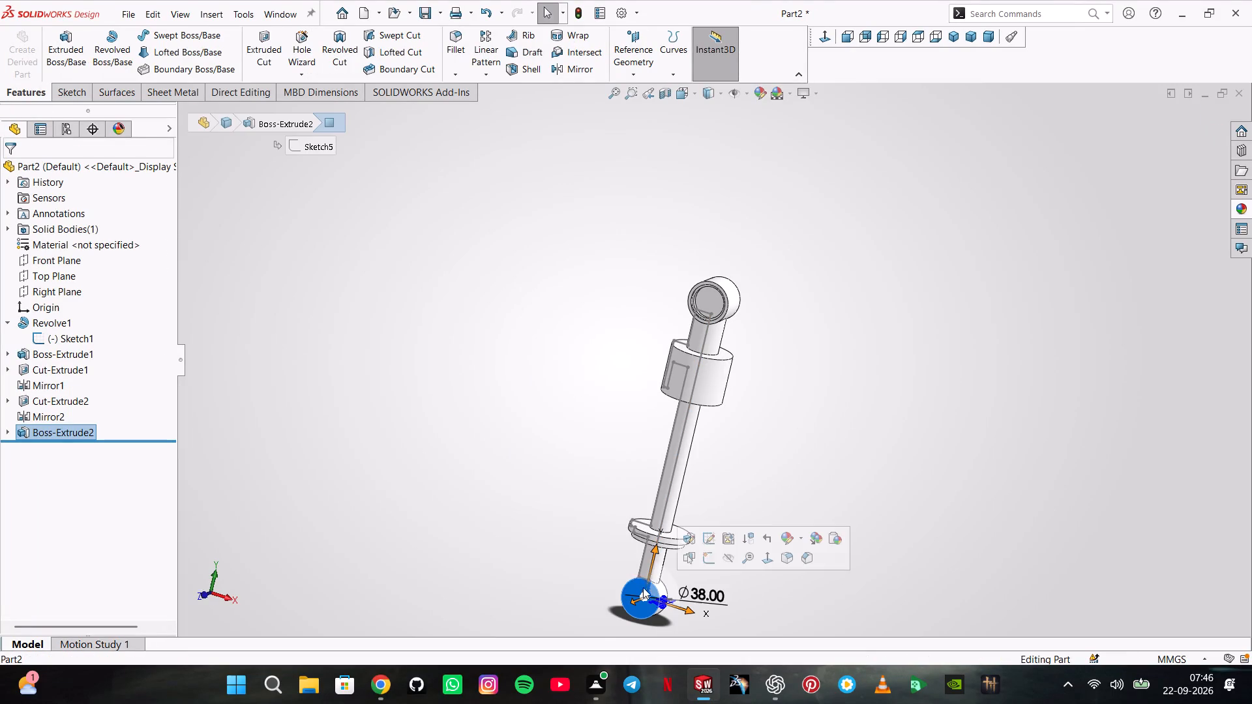
click(712, 561)
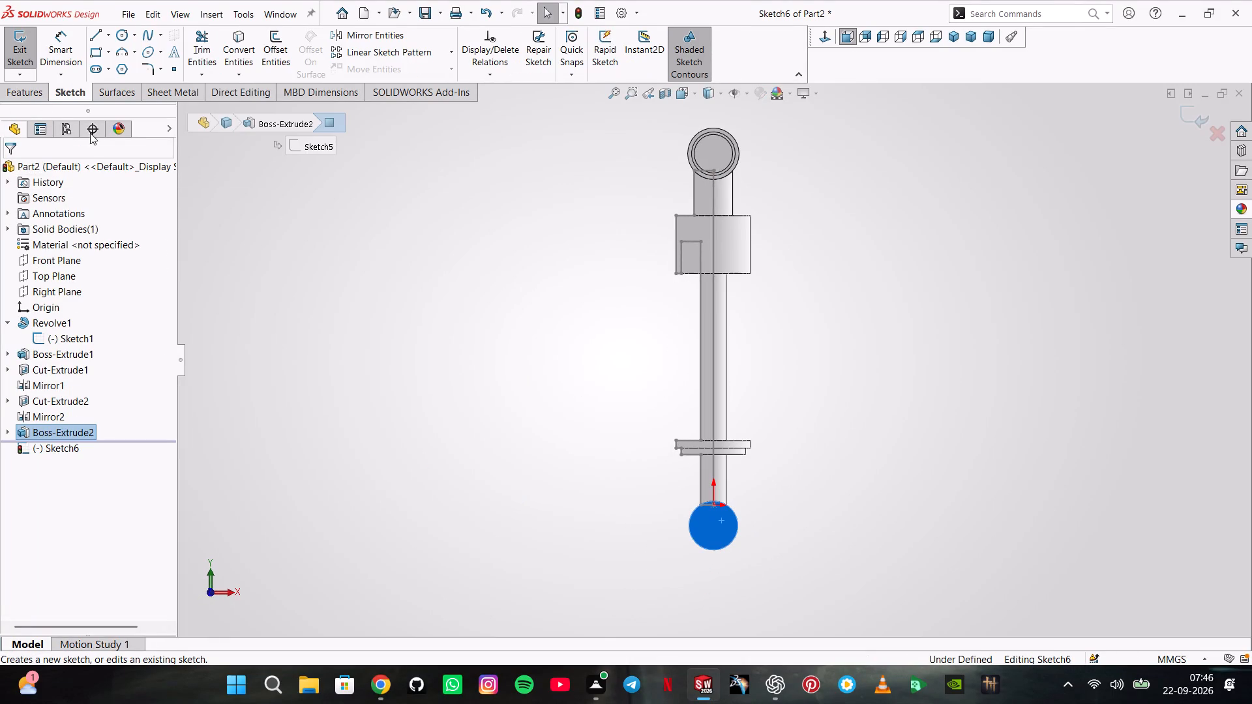
click(119, 37)
scroll(659, 476, down, 5)
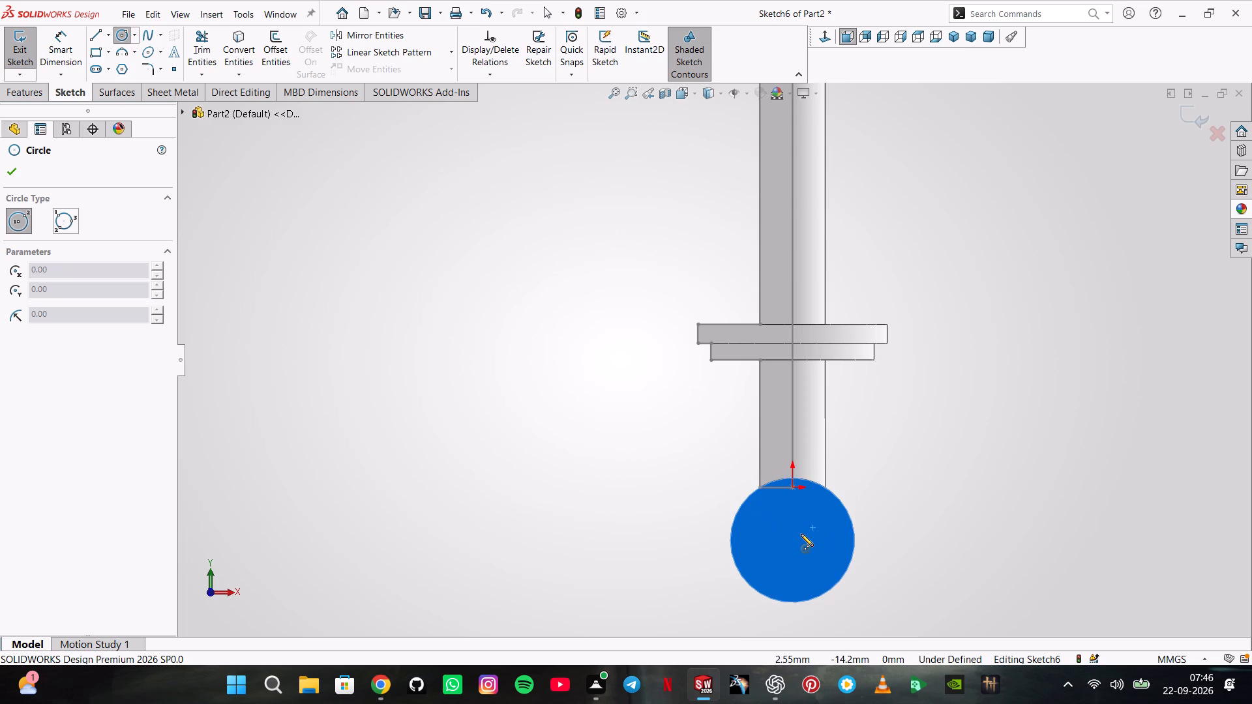
click(793, 542)
click(810, 568)
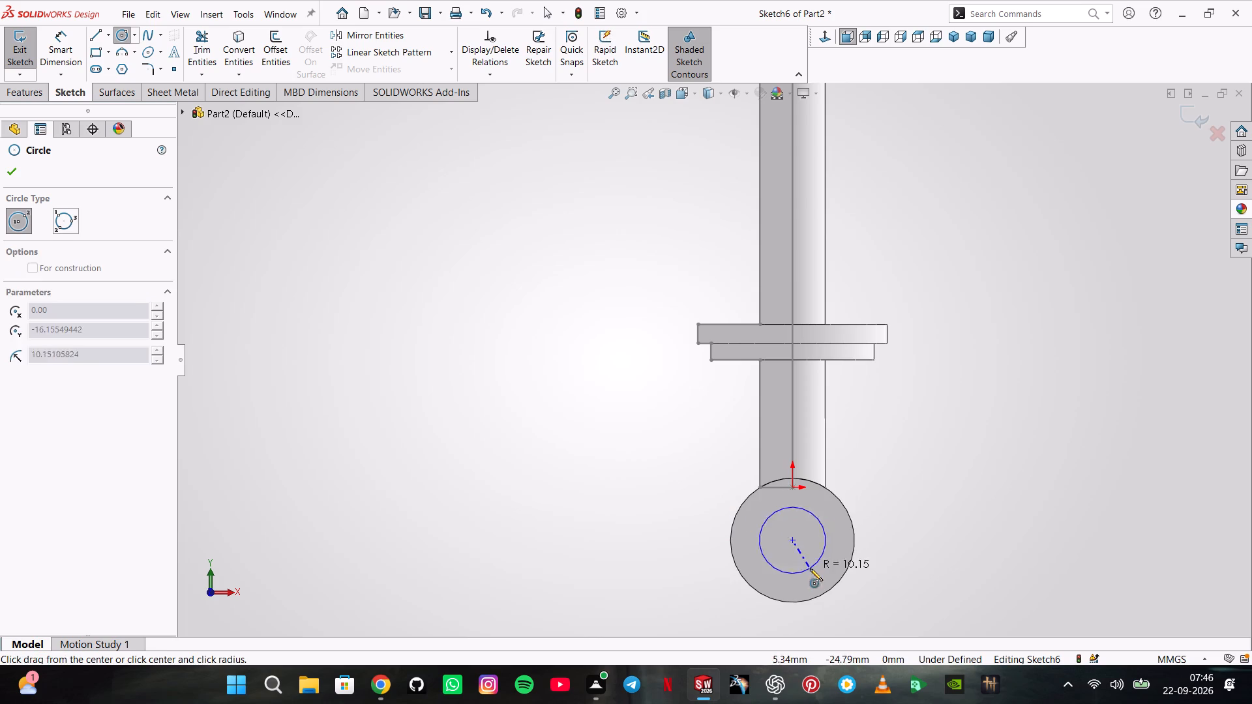
click(8, 176)
Dimension the concentric circle on the bottom boss face with a diameter of 30 mm.
click(73, 47)
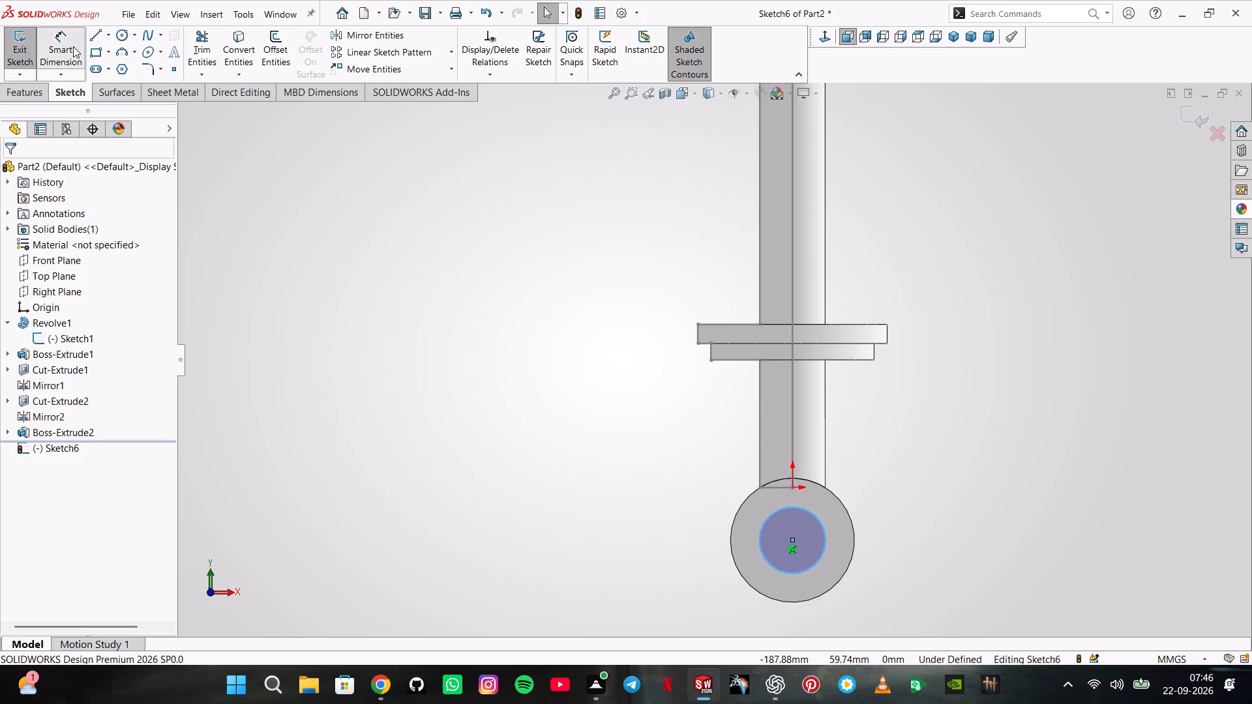
click(809, 512)
click(884, 516)
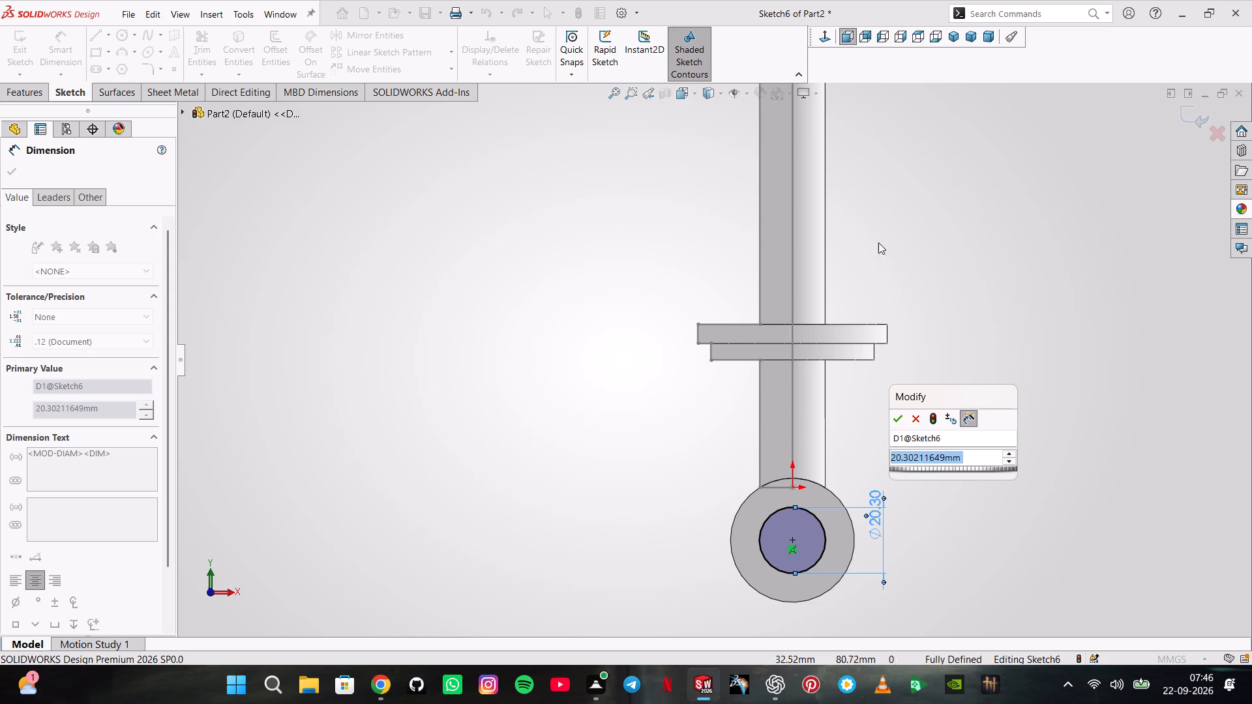
click(919, 413)
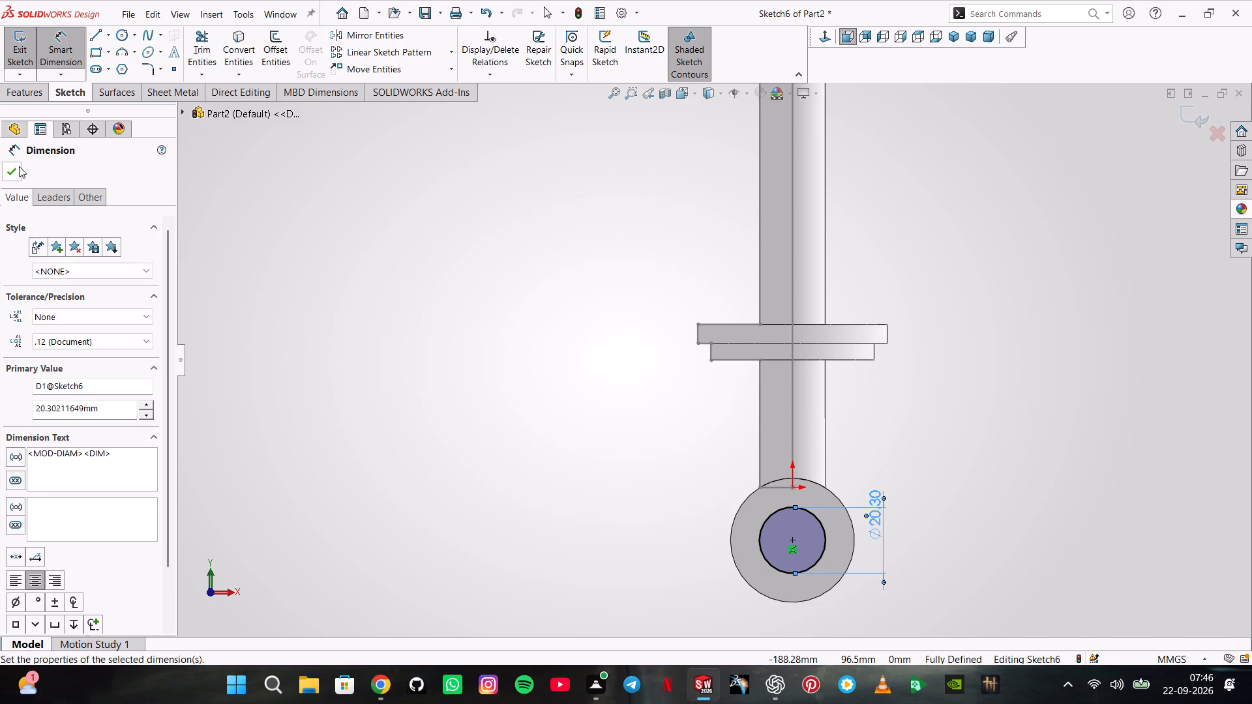
double_click(878, 527)
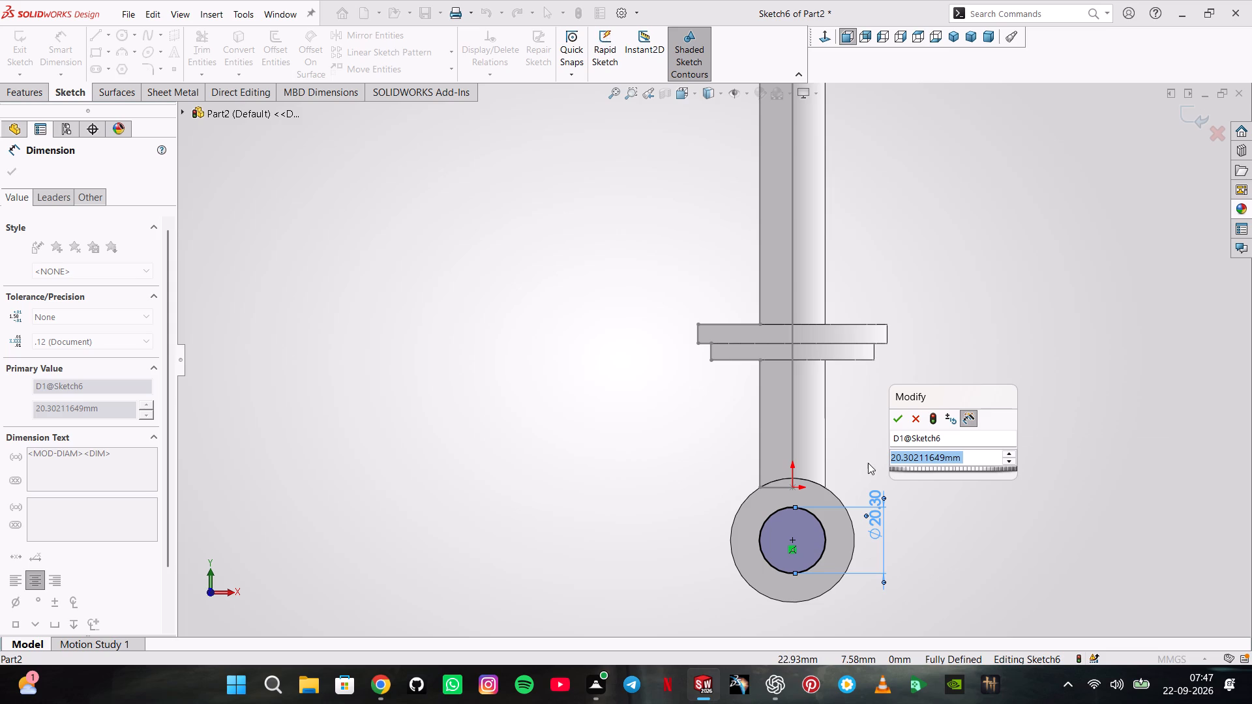
text(15)
text(*22)
key(Return)
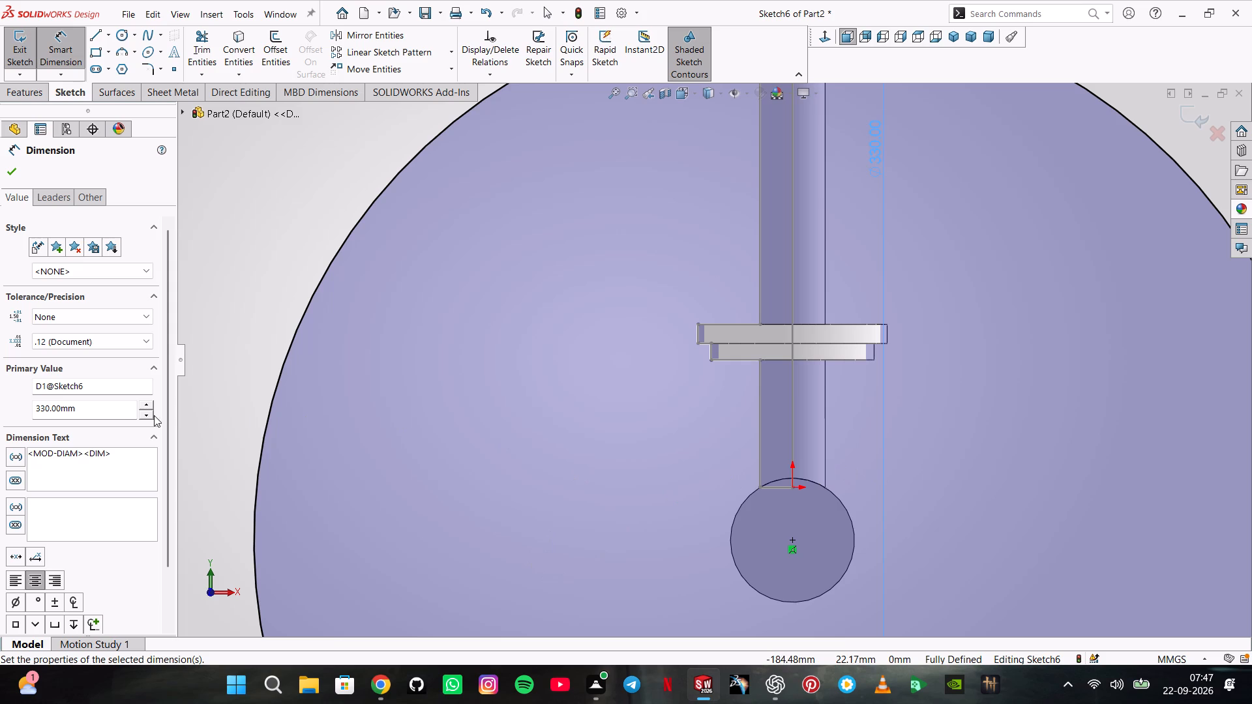
double_click(91, 407)
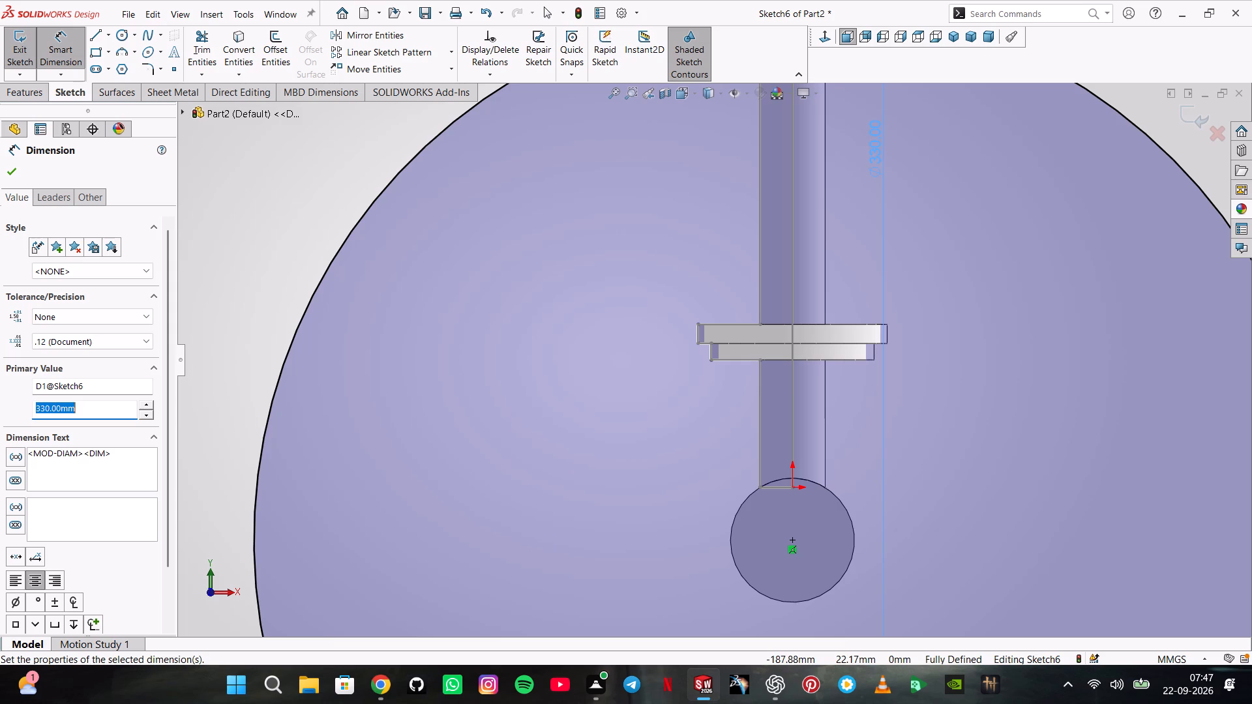
key(3)
key(0)
key(Return)
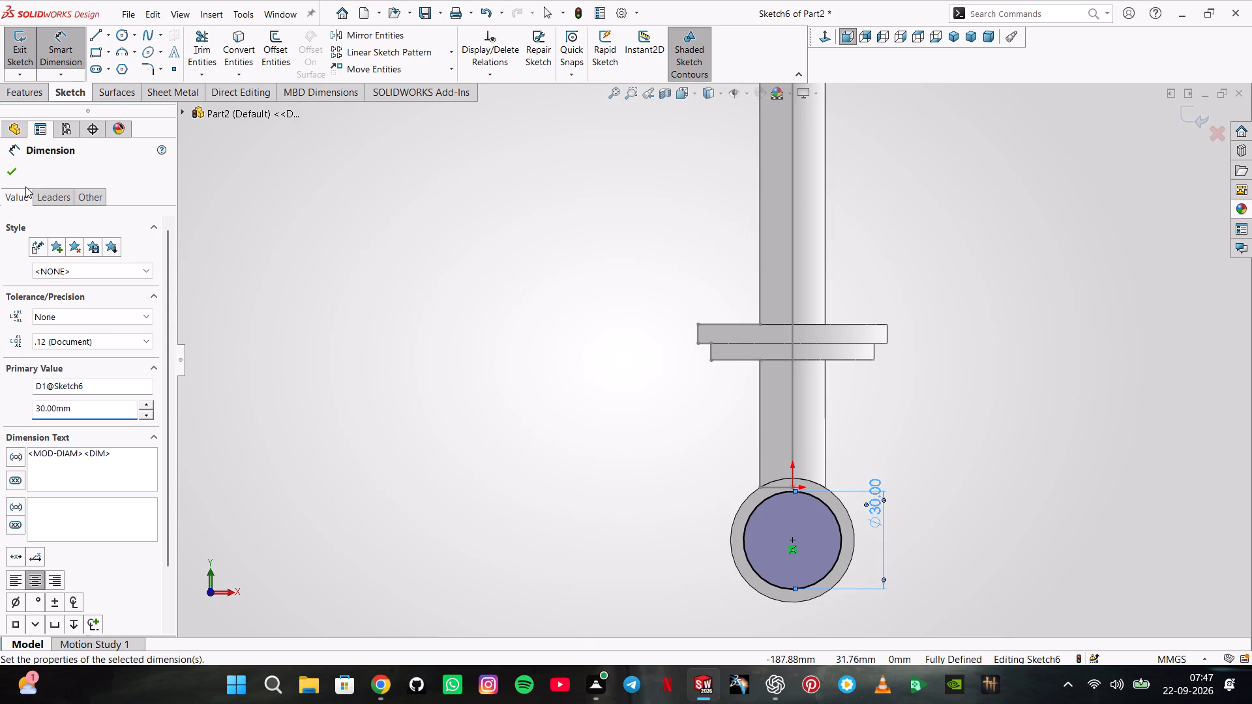
click(16, 175)
Cut the 30 mm circle into the bottom boss as a Blind extruded cut 2 mm deep.
click(13, 91)
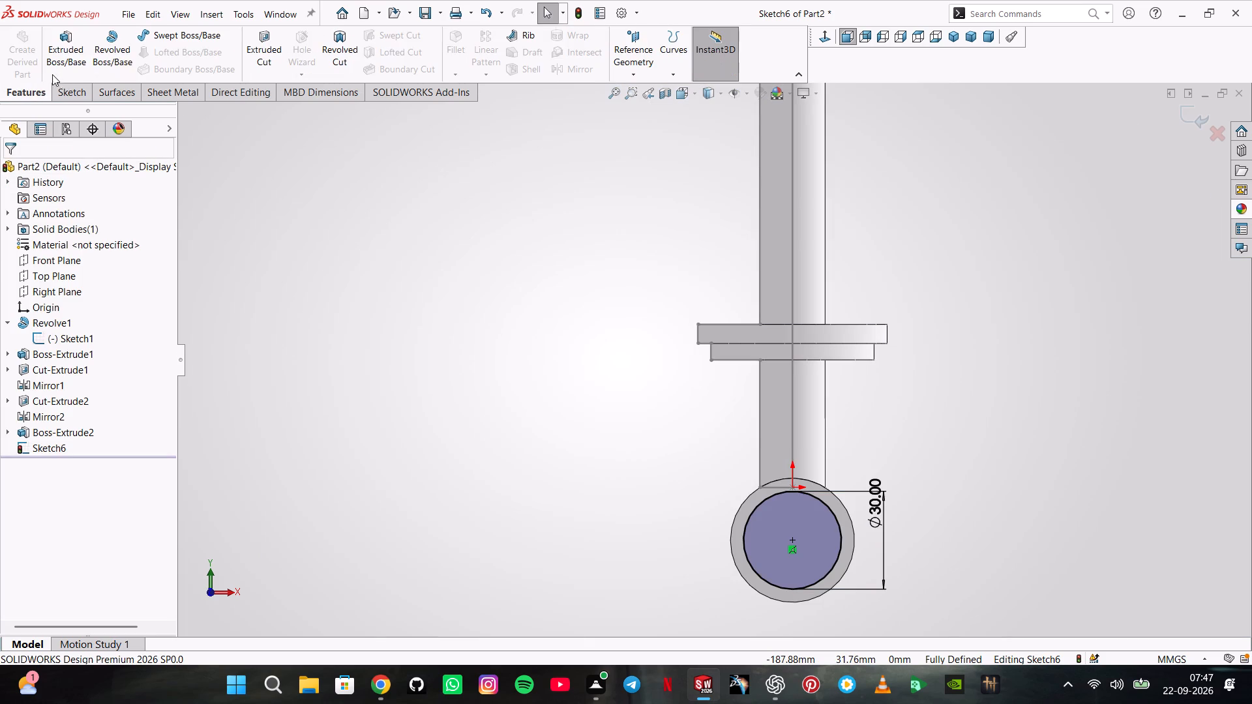
click(256, 38)
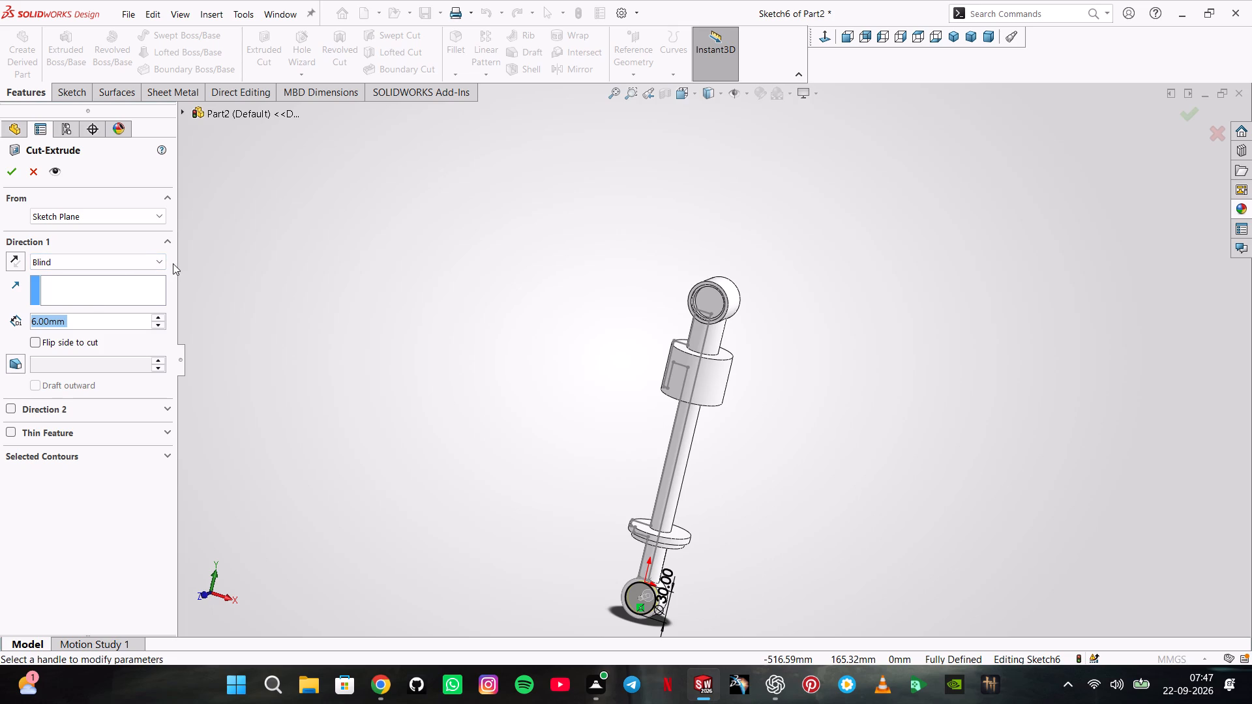
key(2)
key(Return)
key(Return)
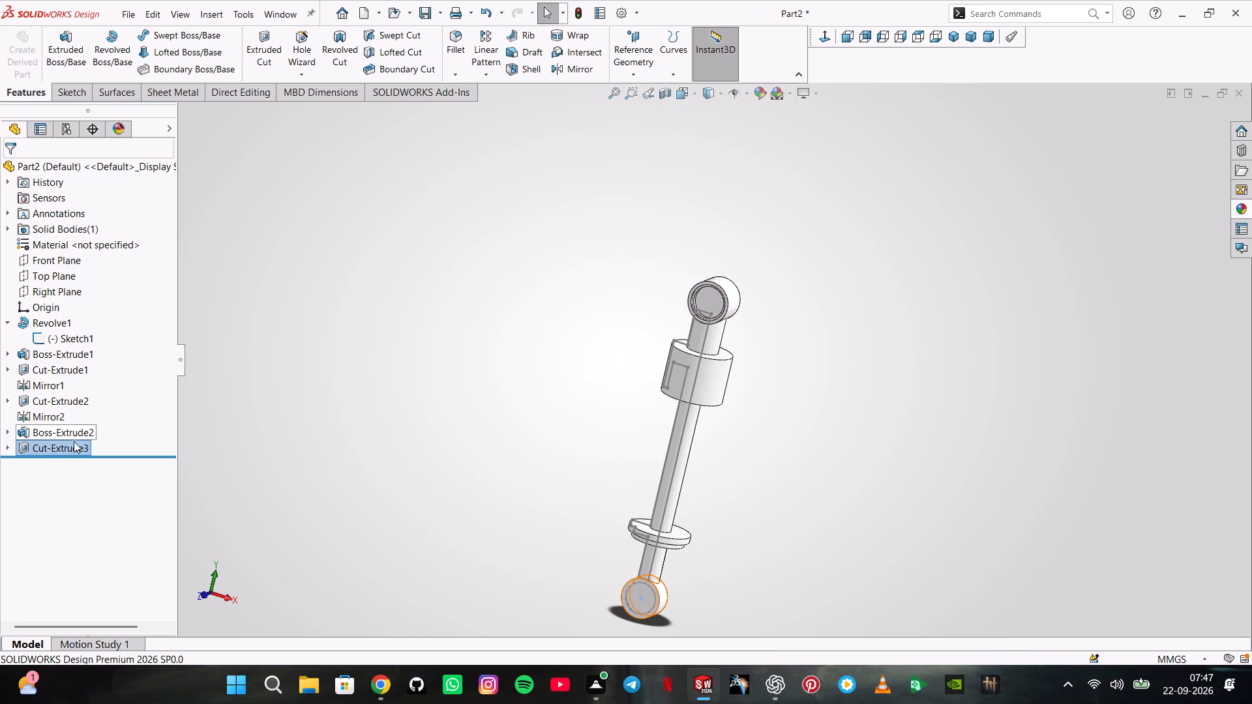
click(76, 445)
click(96, 403)
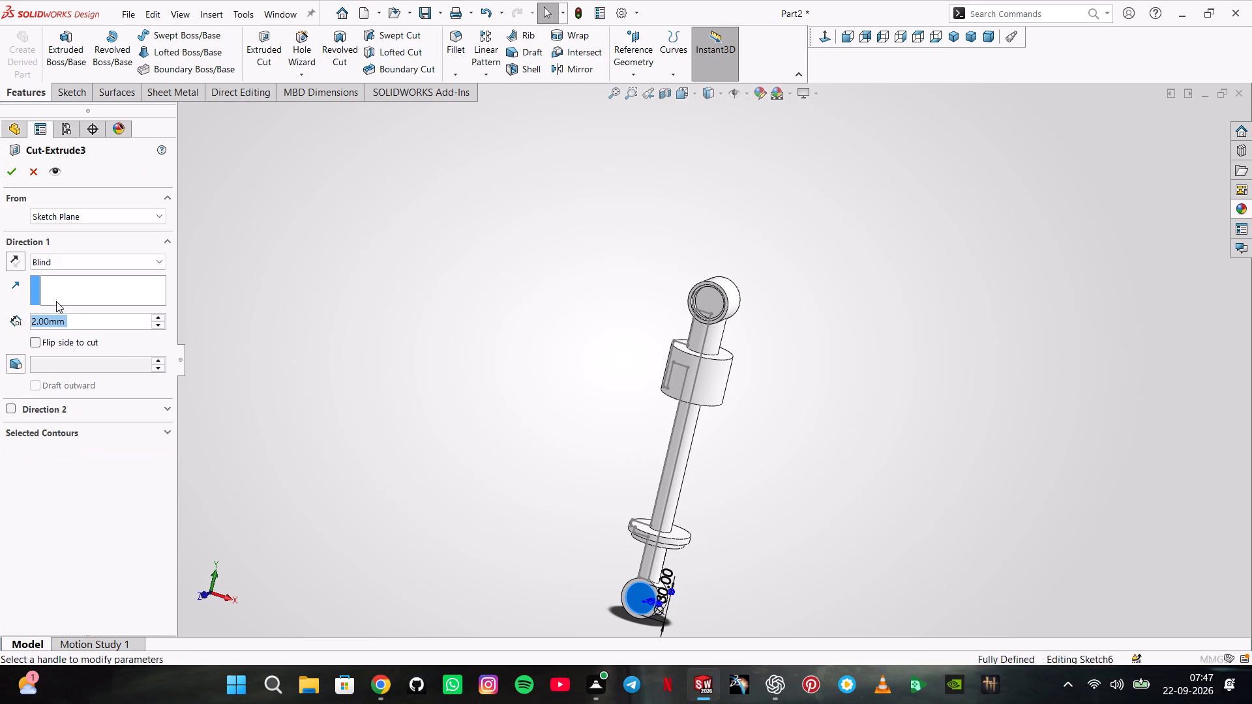
click(10, 174)
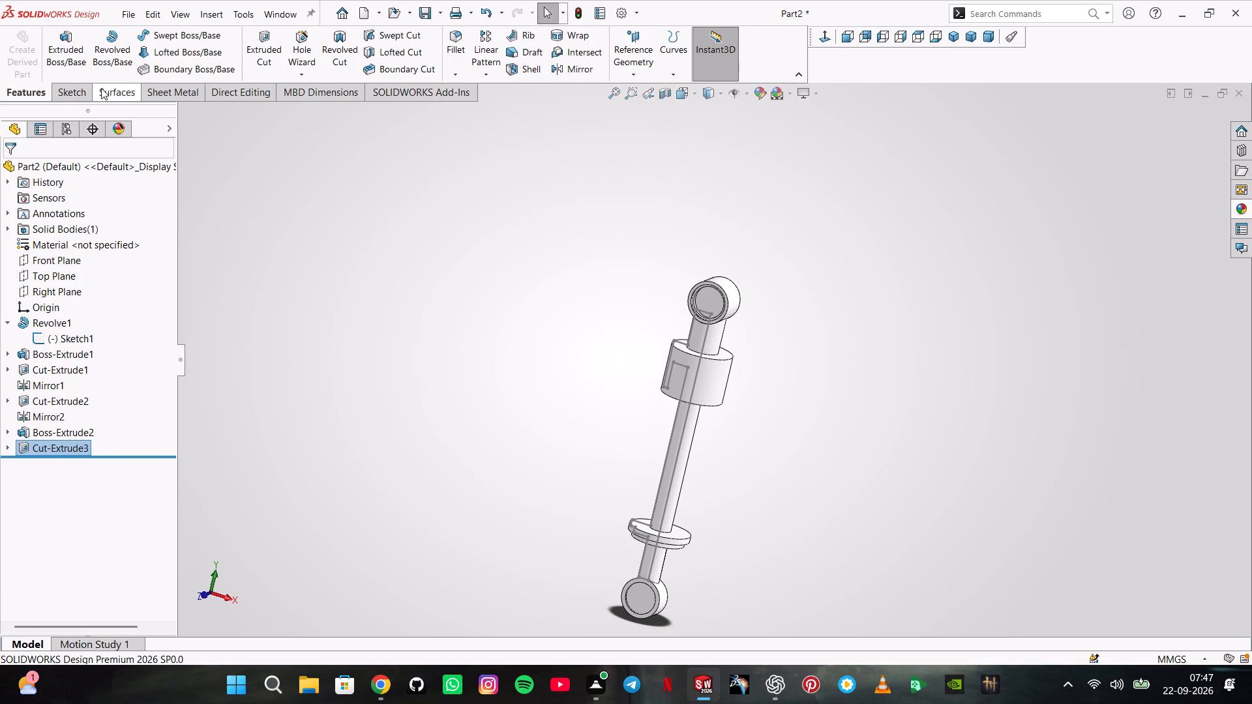
Mirror the 2 mm bottom boss recess about the Front Plane.
click(481, 77)
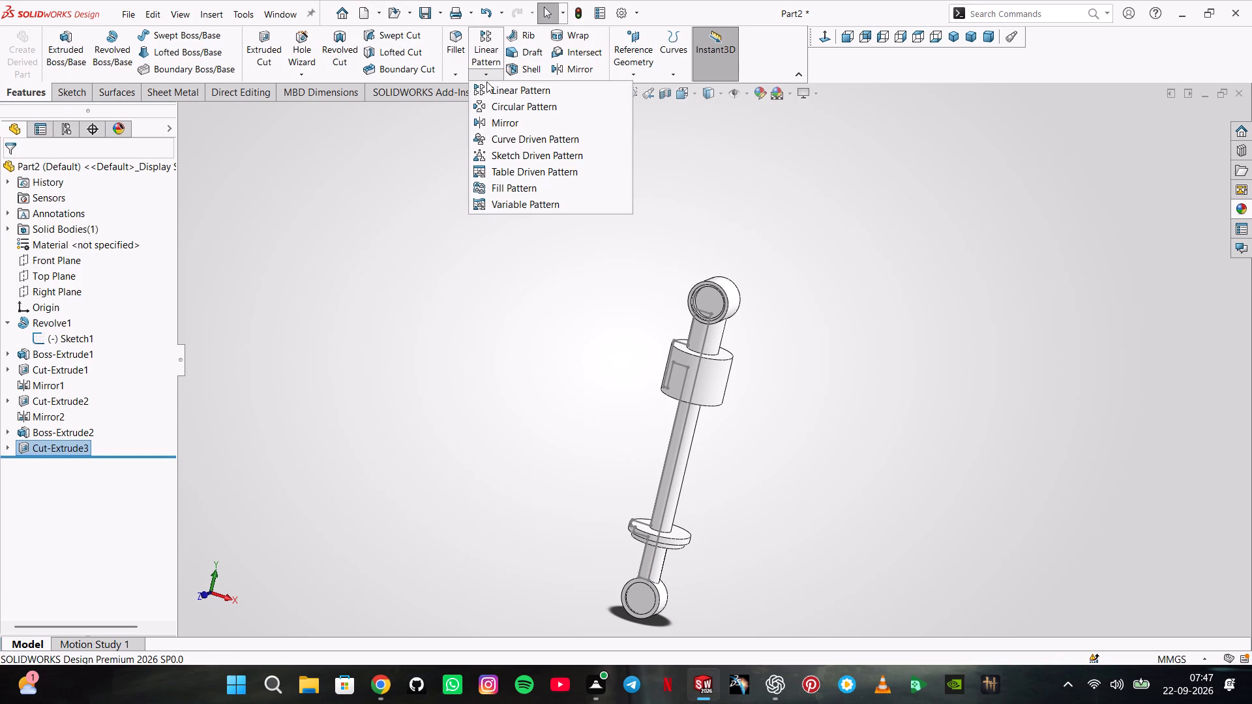
click(509, 118)
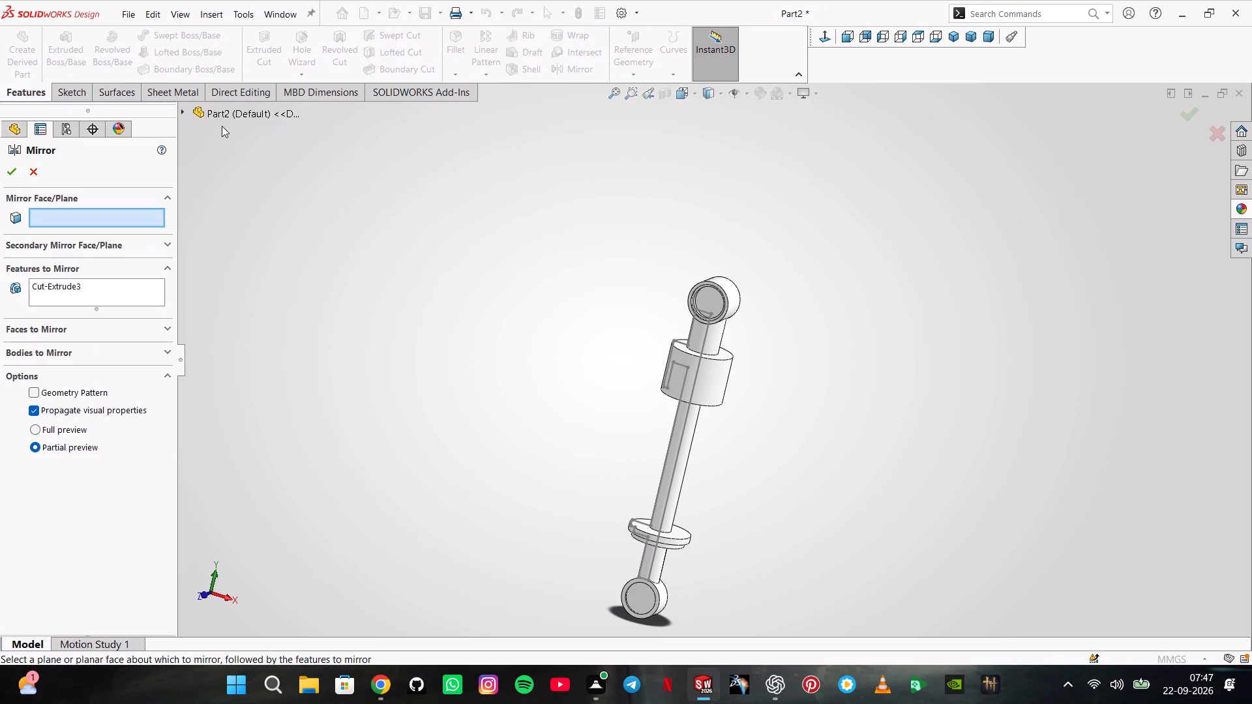
click(188, 112)
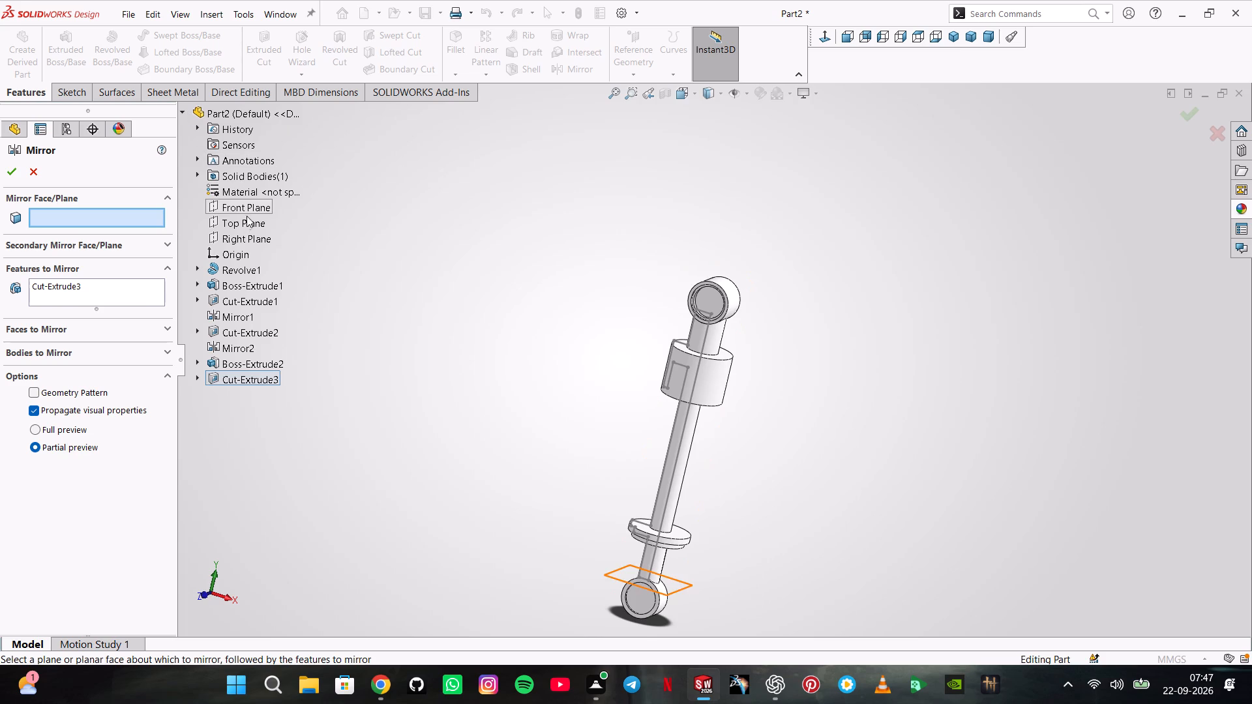
click(248, 211)
click(11, 178)
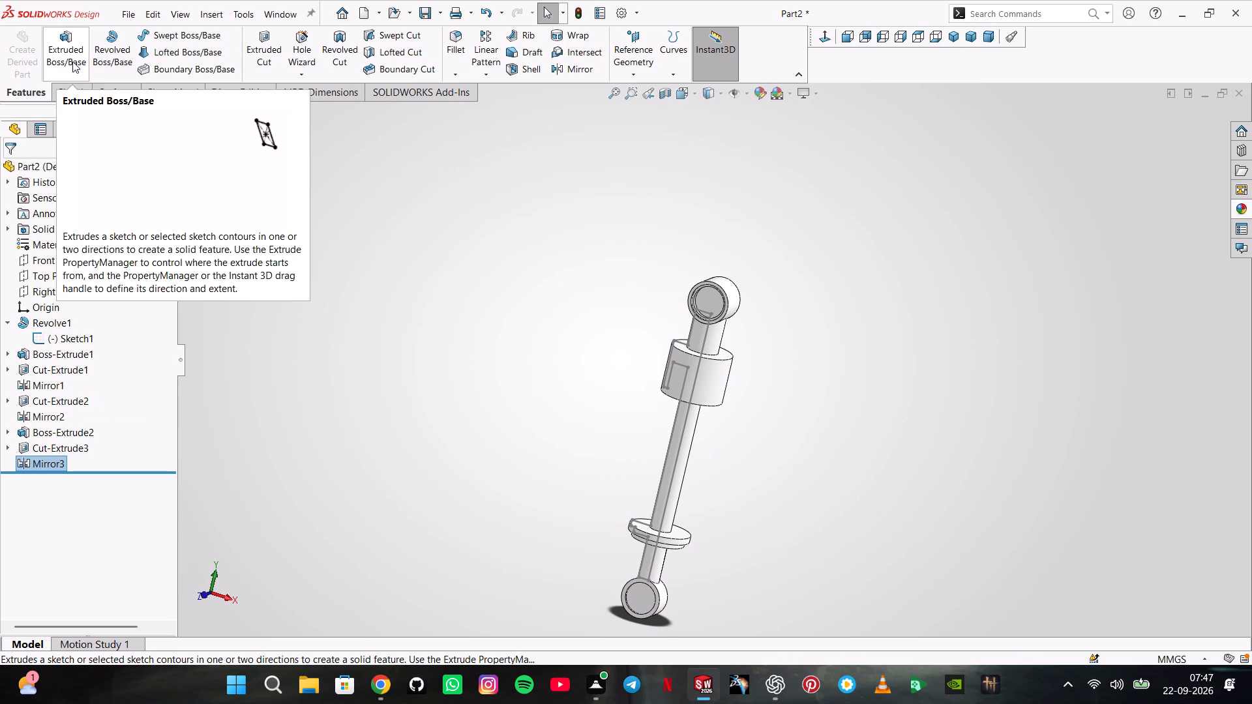
Start a sketch on the bottom boss's front rim face and draw a concentric circle about 7 mm in diameter.
scroll(649, 585, down, 4)
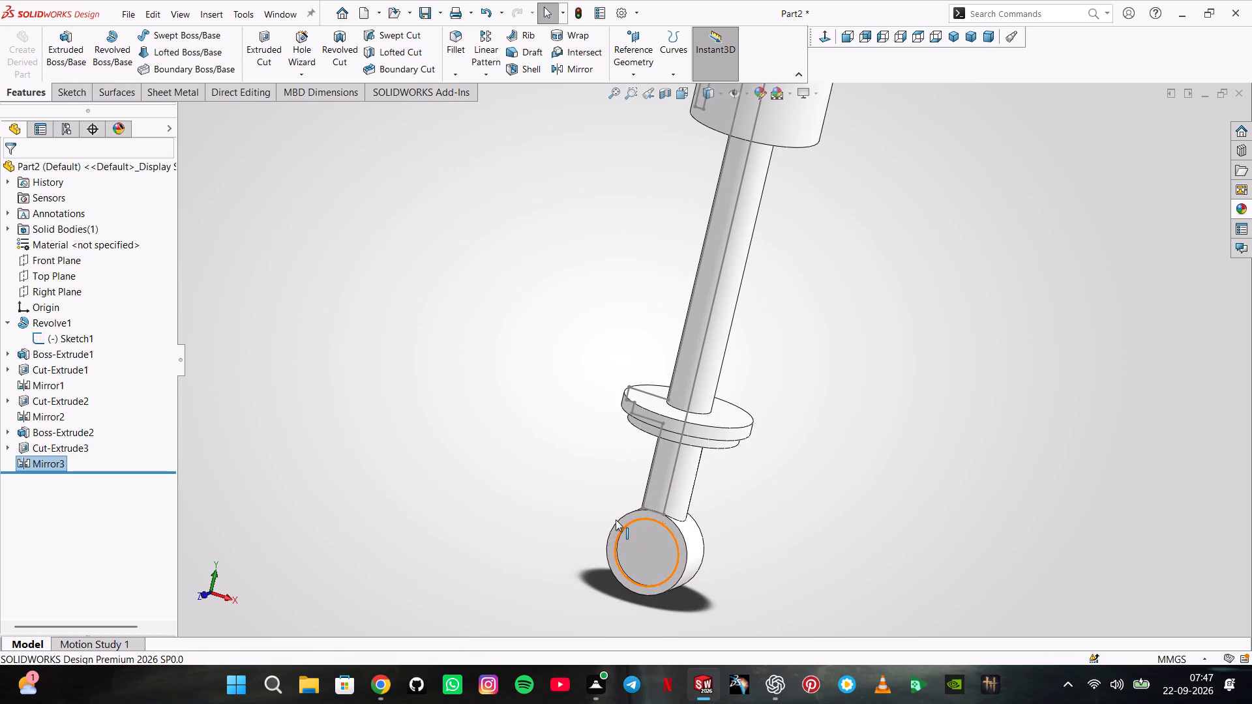
click(629, 520)
click(690, 487)
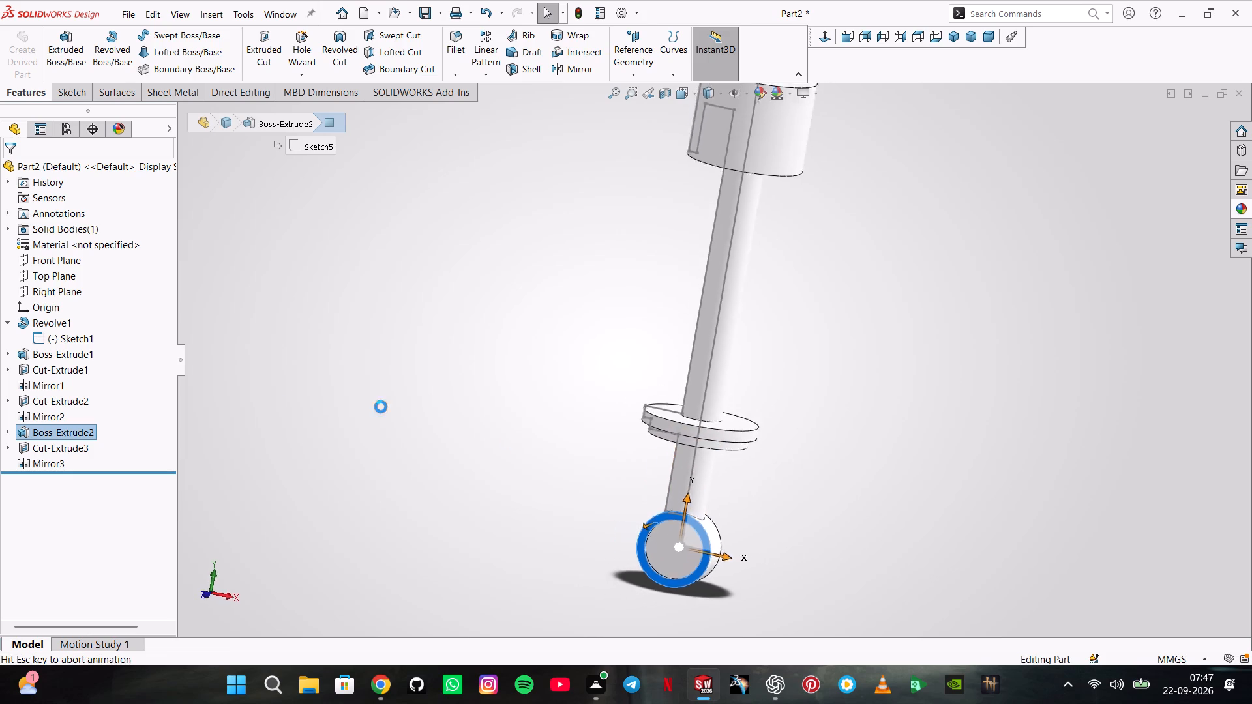
click(118, 31)
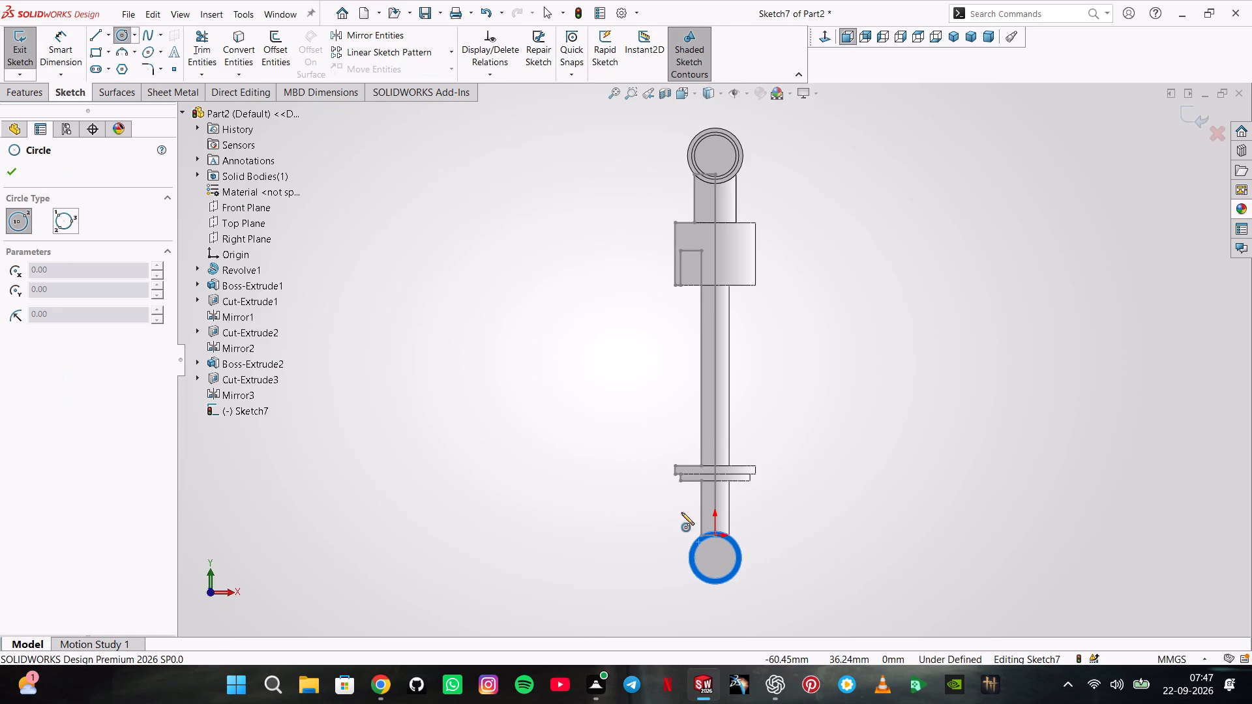
scroll(683, 514, down, 5)
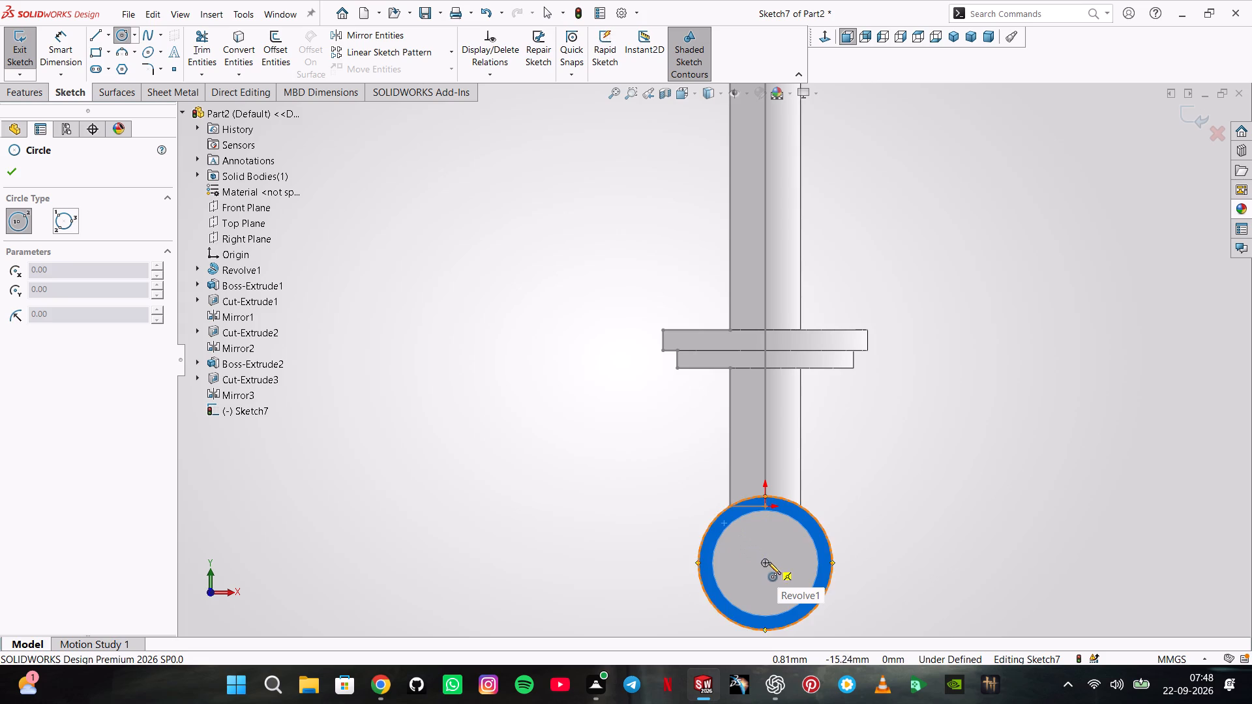
click(767, 563)
click(768, 551)
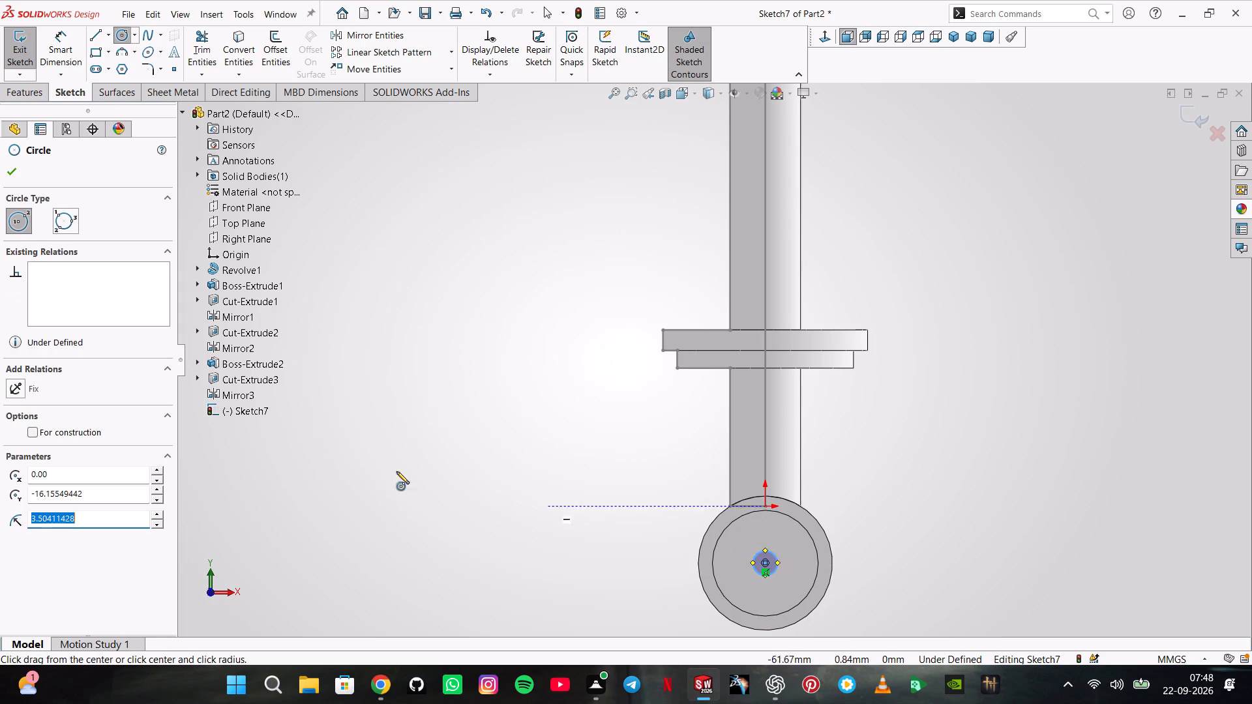
Dimension the small concentric circle on the bottom boss with a diameter of 23 mm (11.5*2).
click(63, 38)
scroll(614, 593, down, 4)
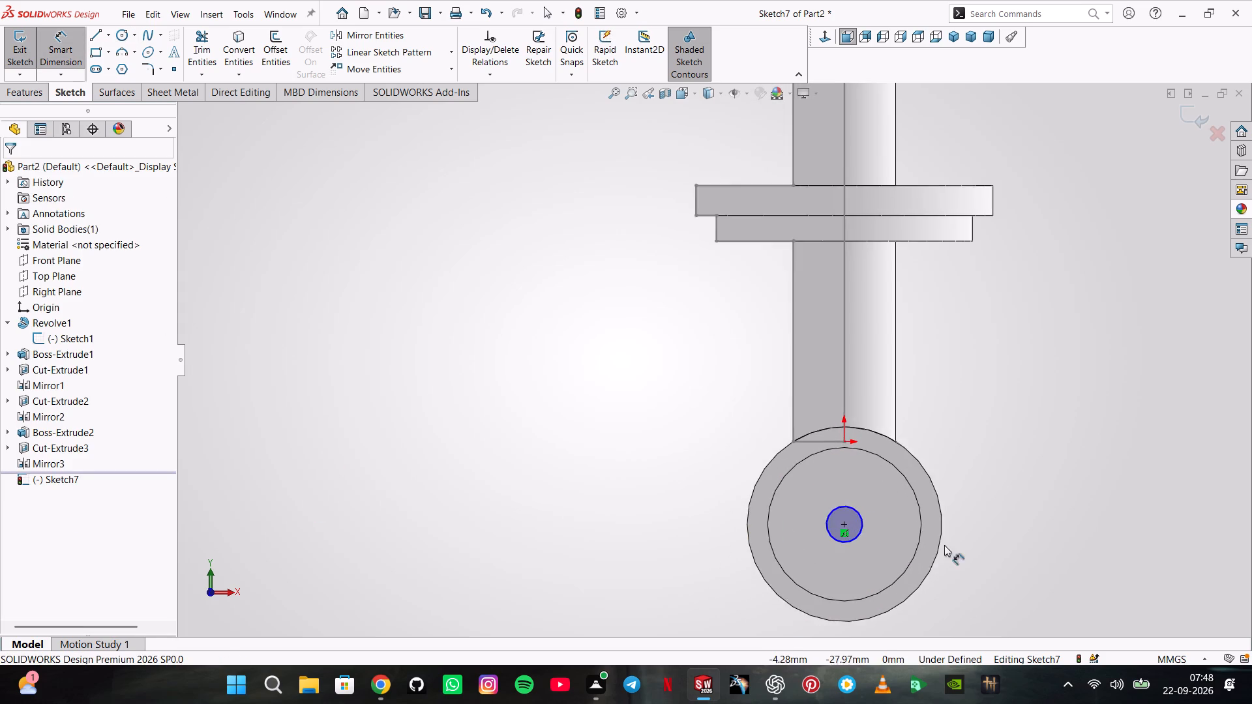
click(929, 474)
click(753, 453)
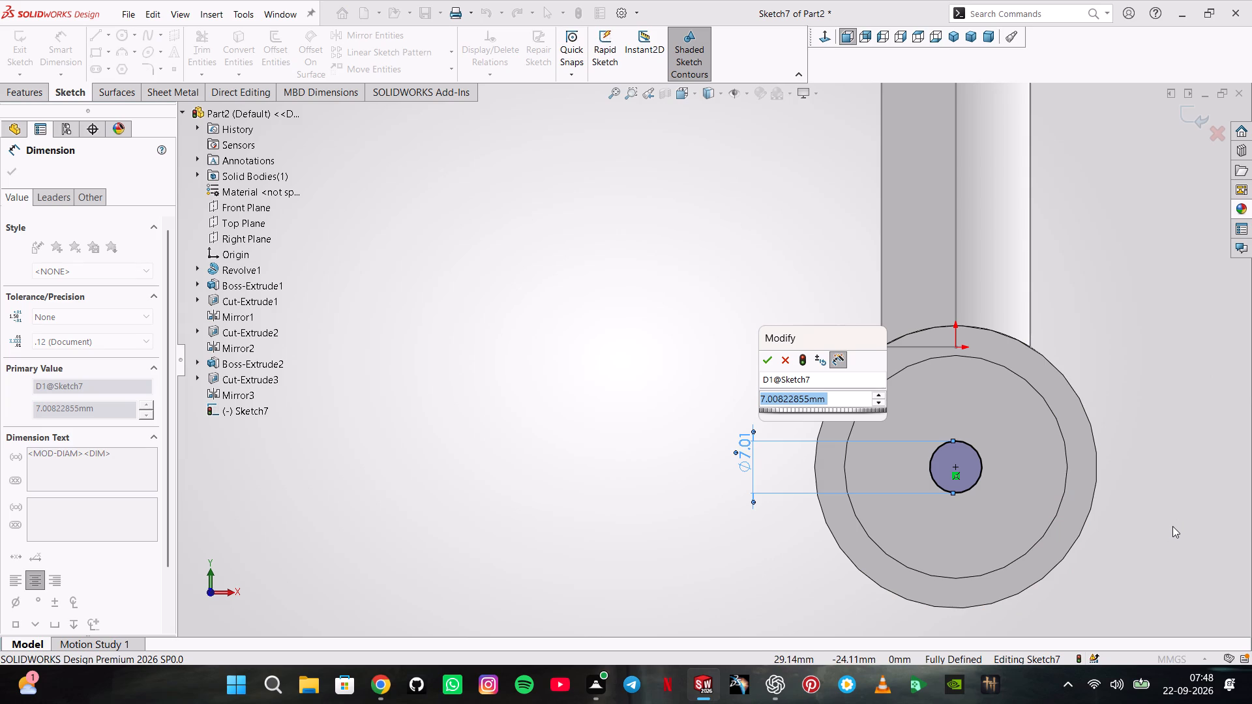
text(11)
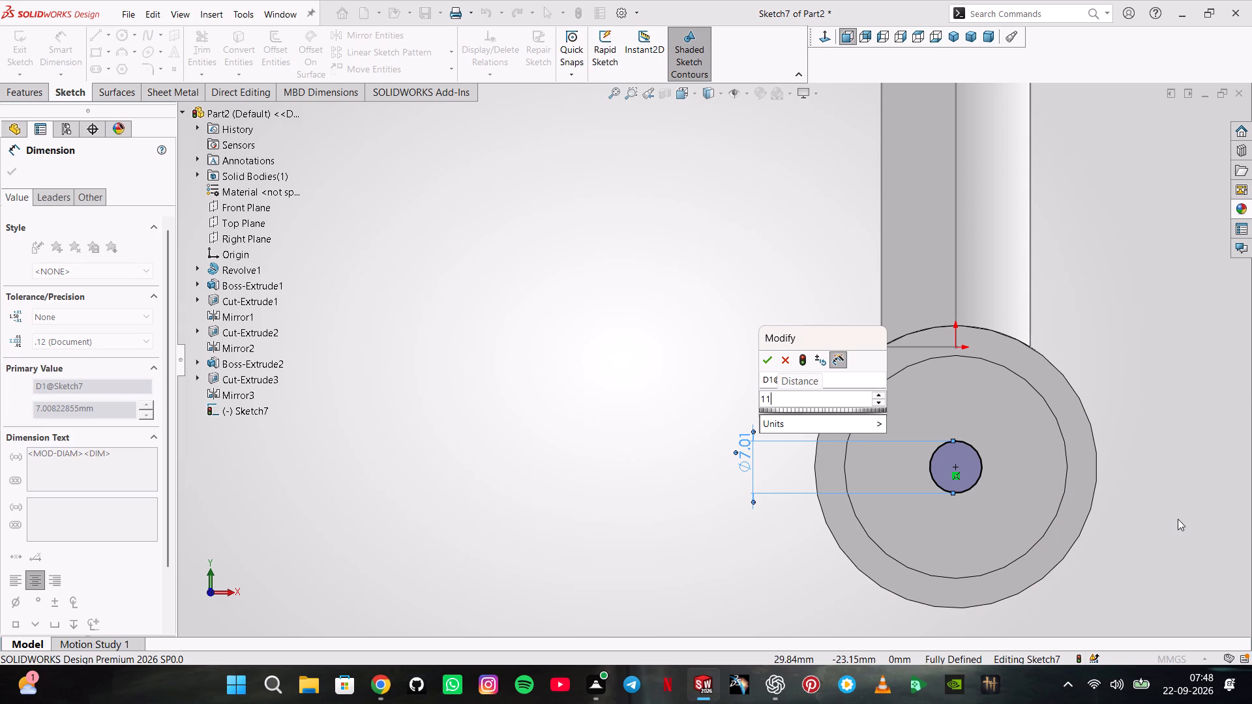
text(.5)
text(*22)
key(Return)
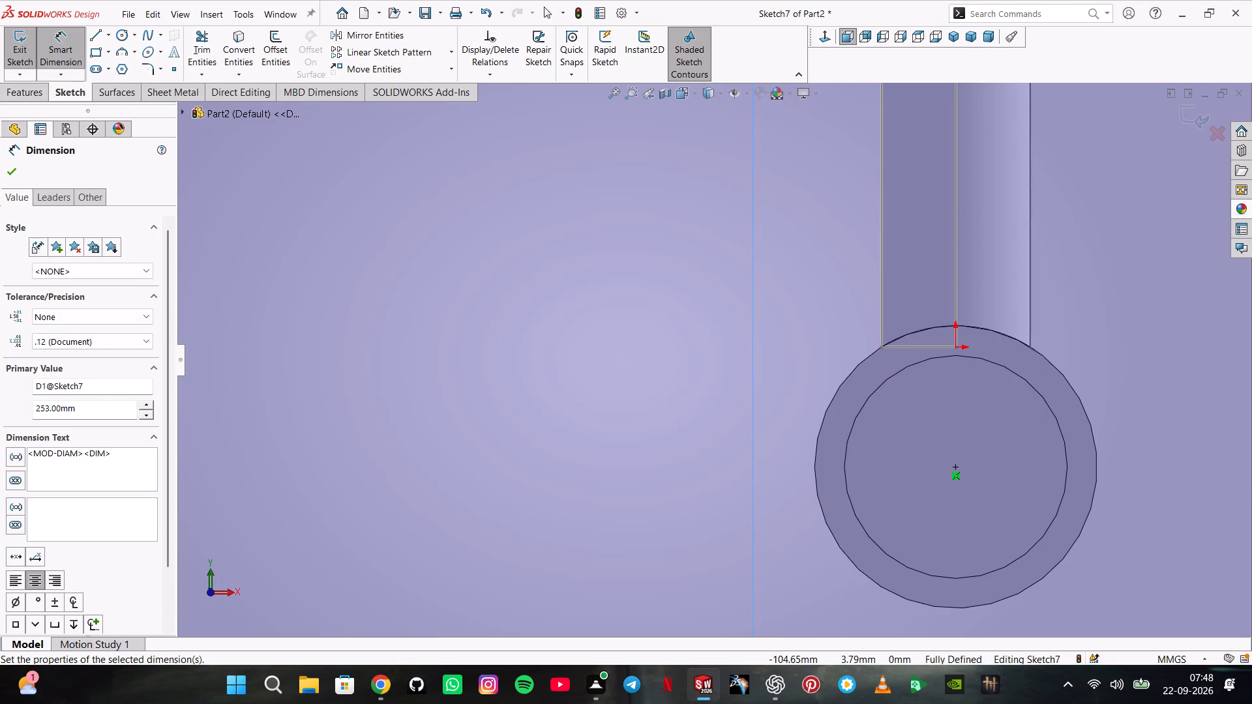
double_click(97, 405)
key(1)
text(1.5)
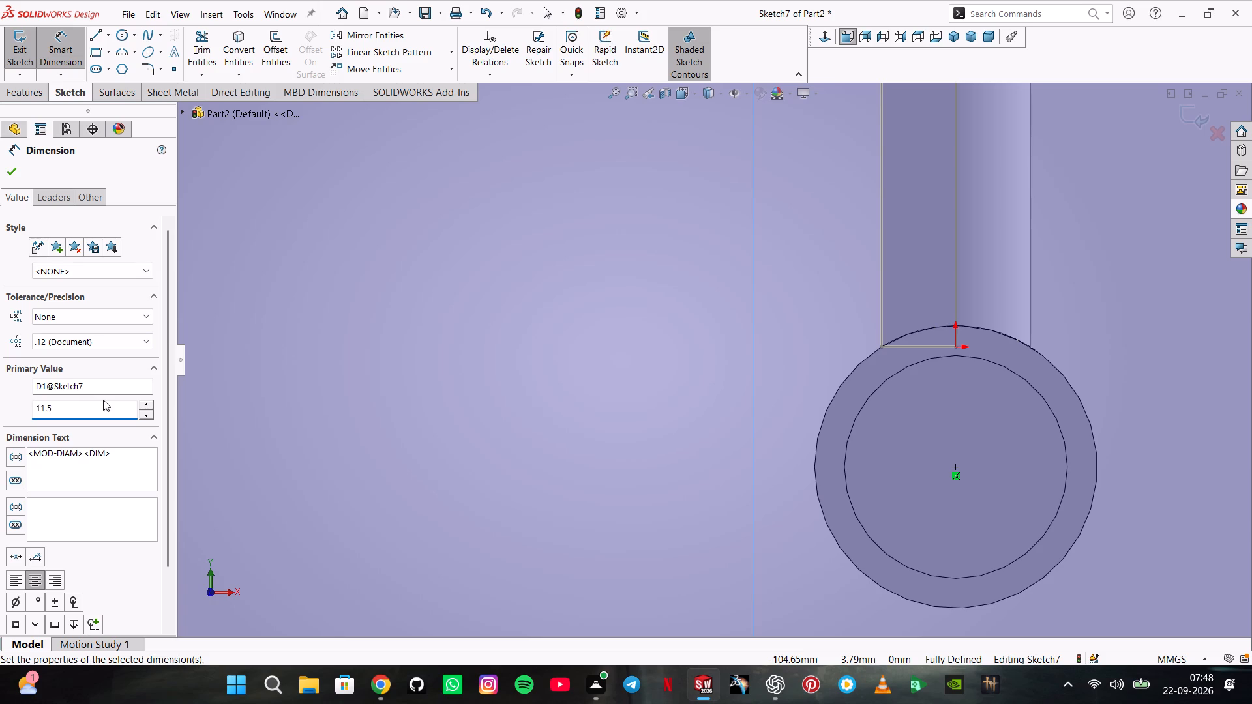
key(asterisk)
key(2)
key(Return)
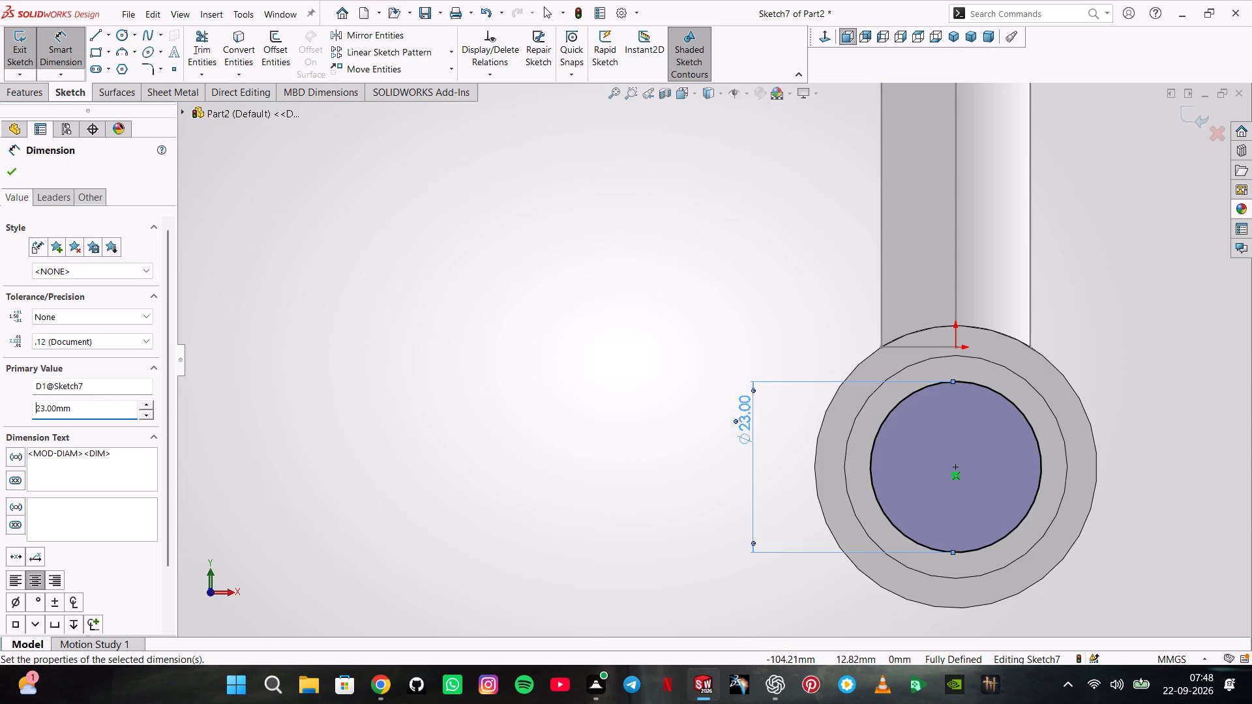
Cut the 23 mm circle through the bottom boss with a Through All extruded cut.
click(27, 91)
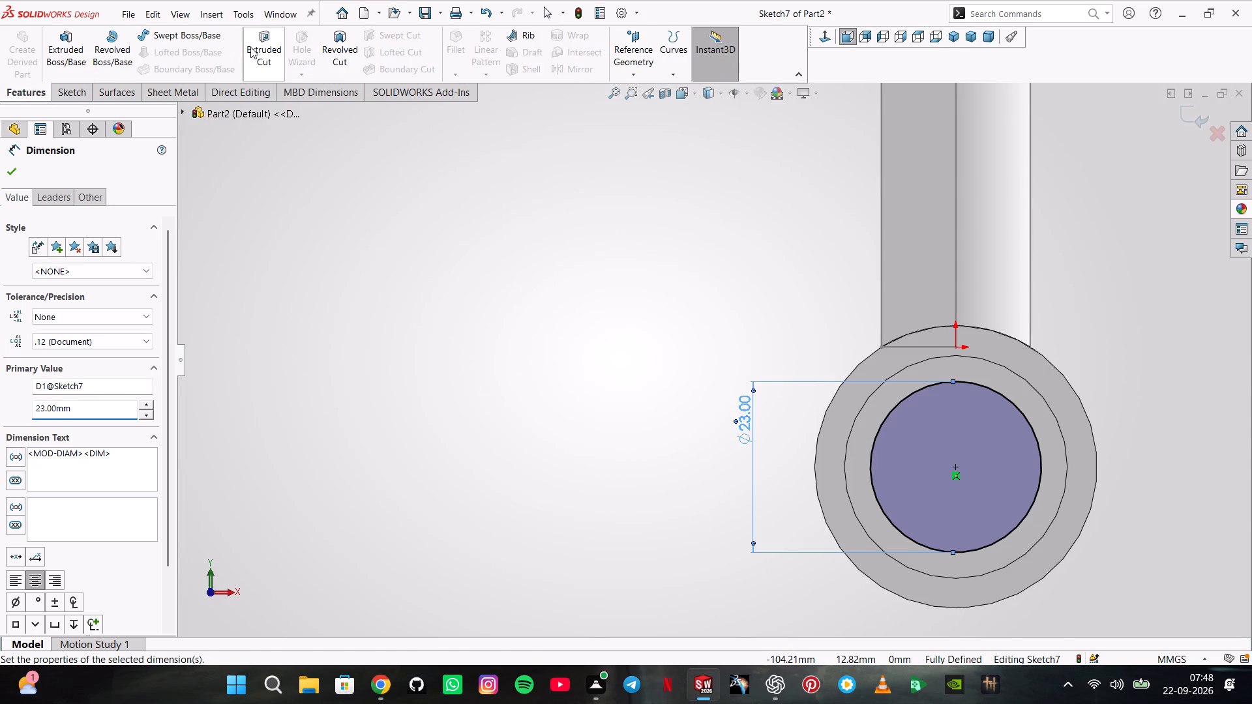
click(253, 52)
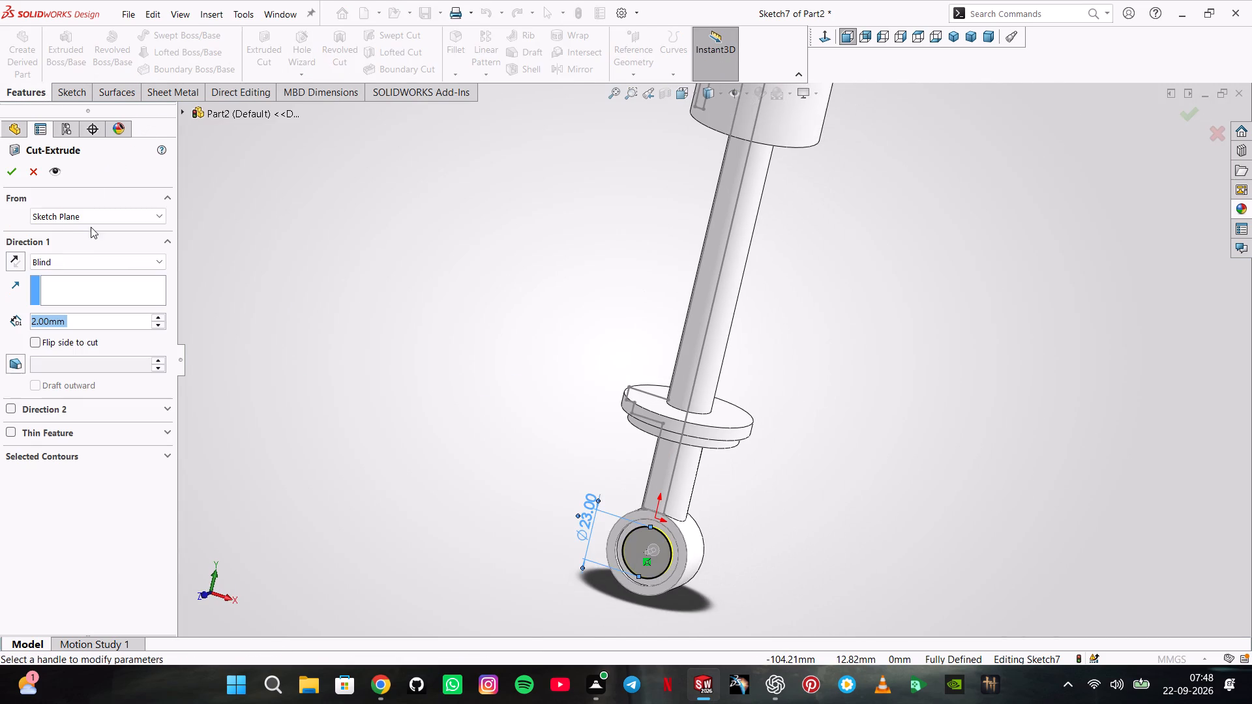
click(96, 260)
click(78, 289)
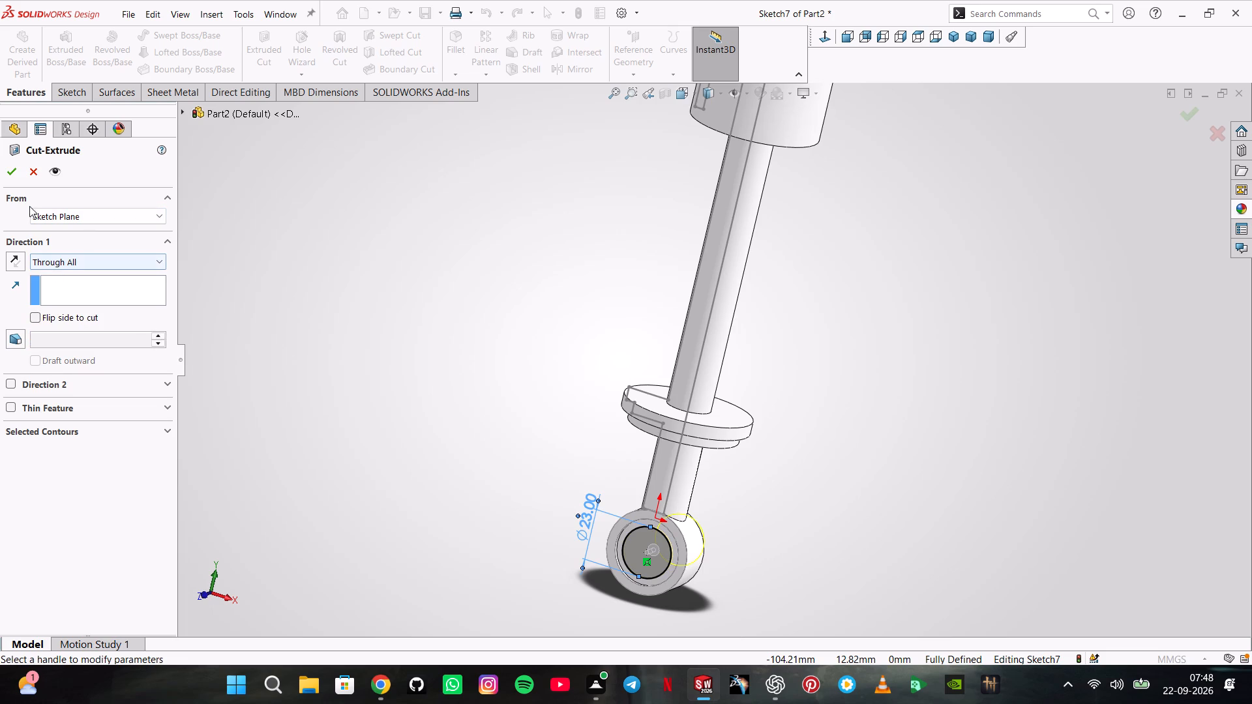
click(16, 177)
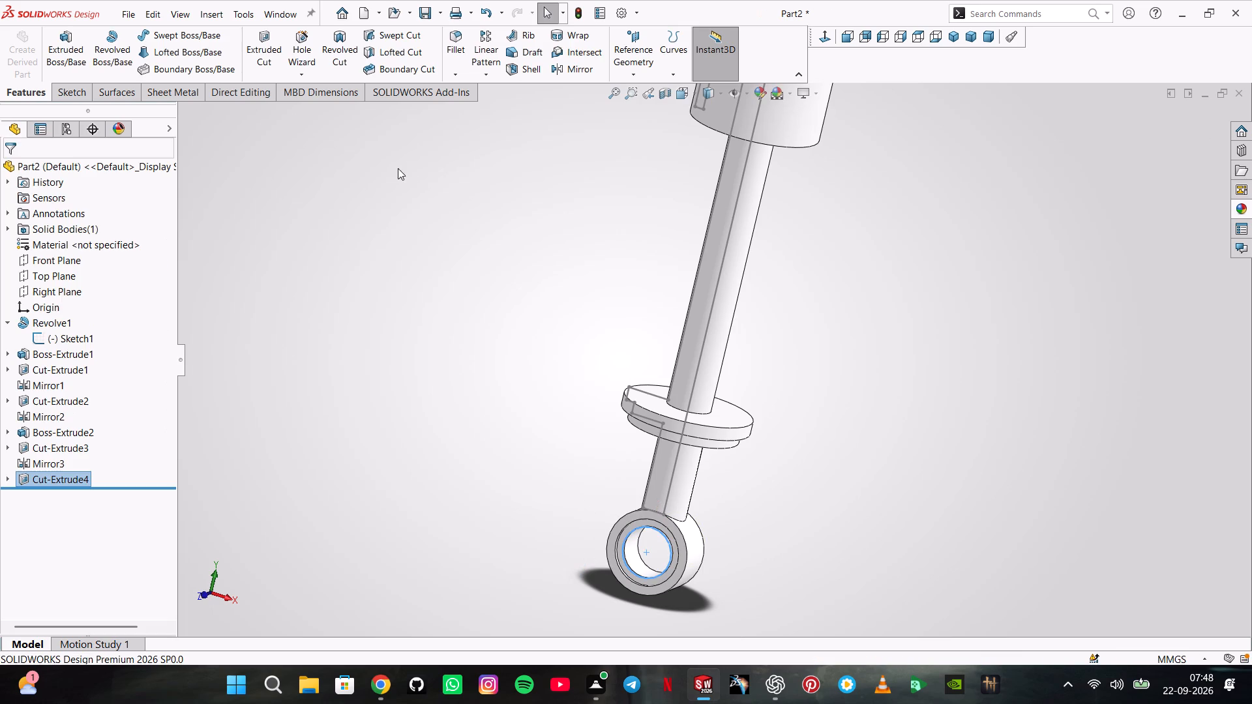
Examine the upper eye and review the extrude settings of the bottom boss's recess cut (Cut-Extrude3).
click(504, 209)
middle_drag(531, 354, 537, 402)
scroll(531, 354, up, 1)
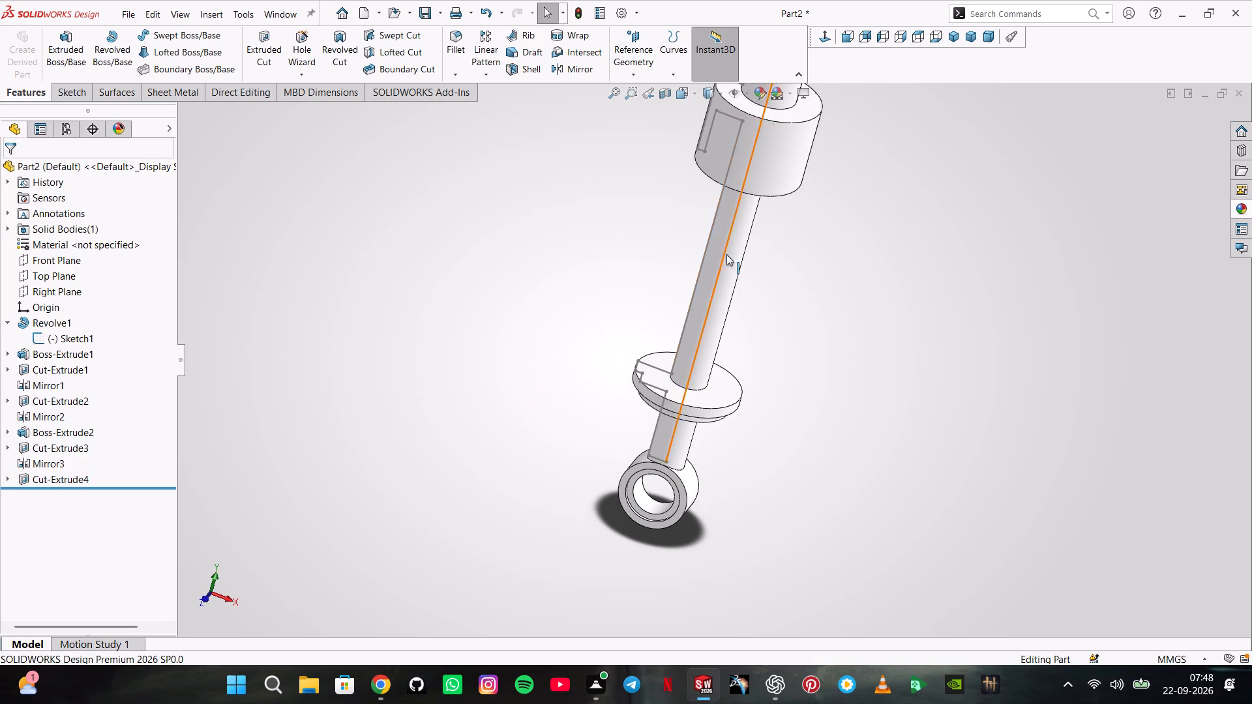
scroll(783, 173, down, 5)
scroll(757, 173, up, 5)
scroll(744, 147, down, 4)
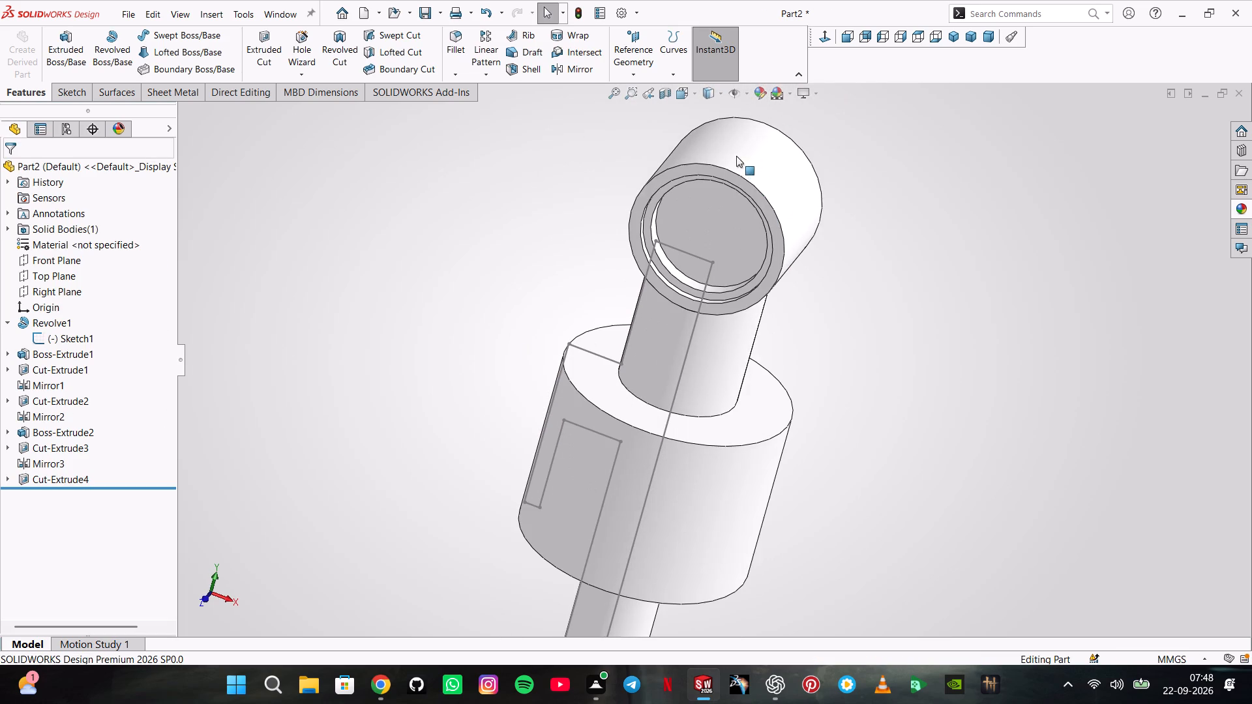
scroll(736, 150, down, 1)
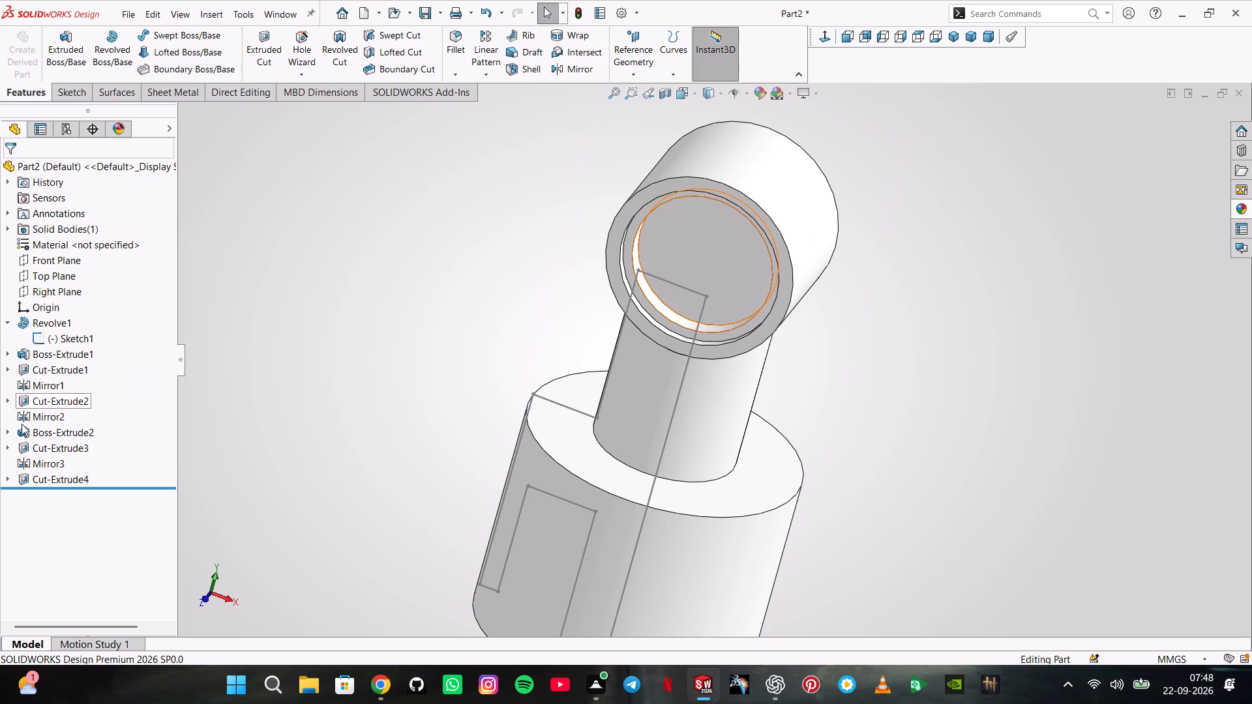
click(8, 448)
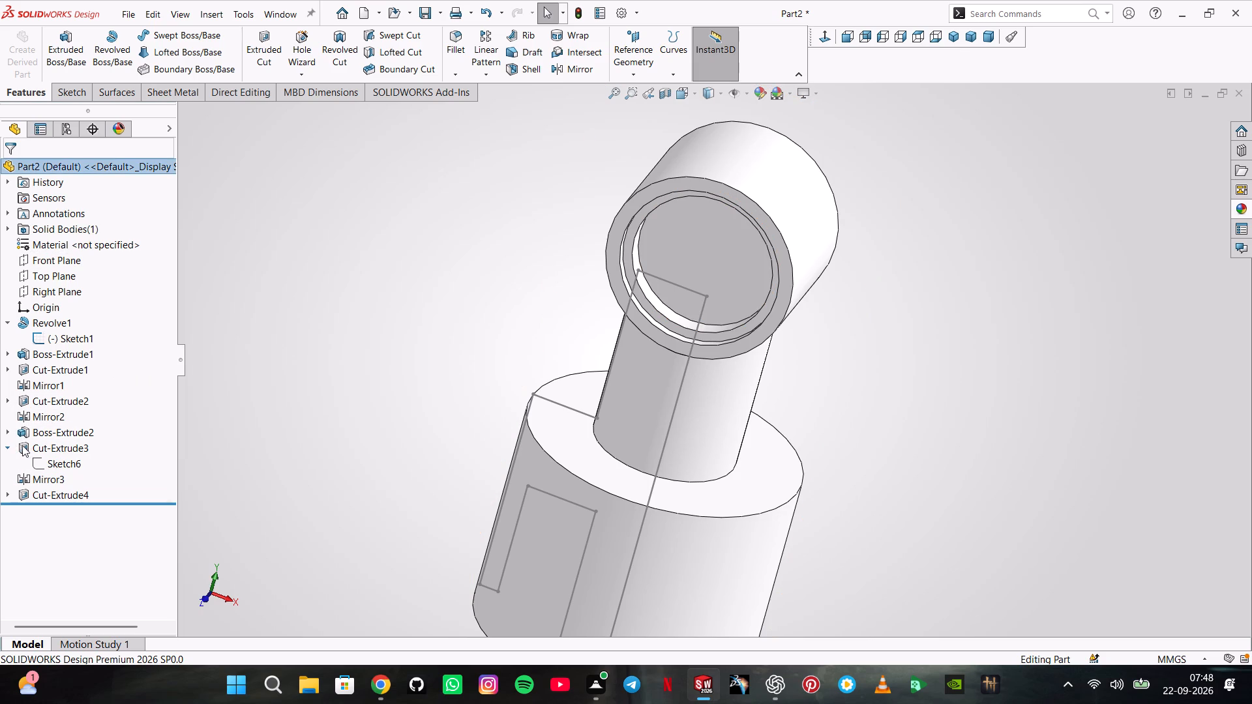
click(30, 445)
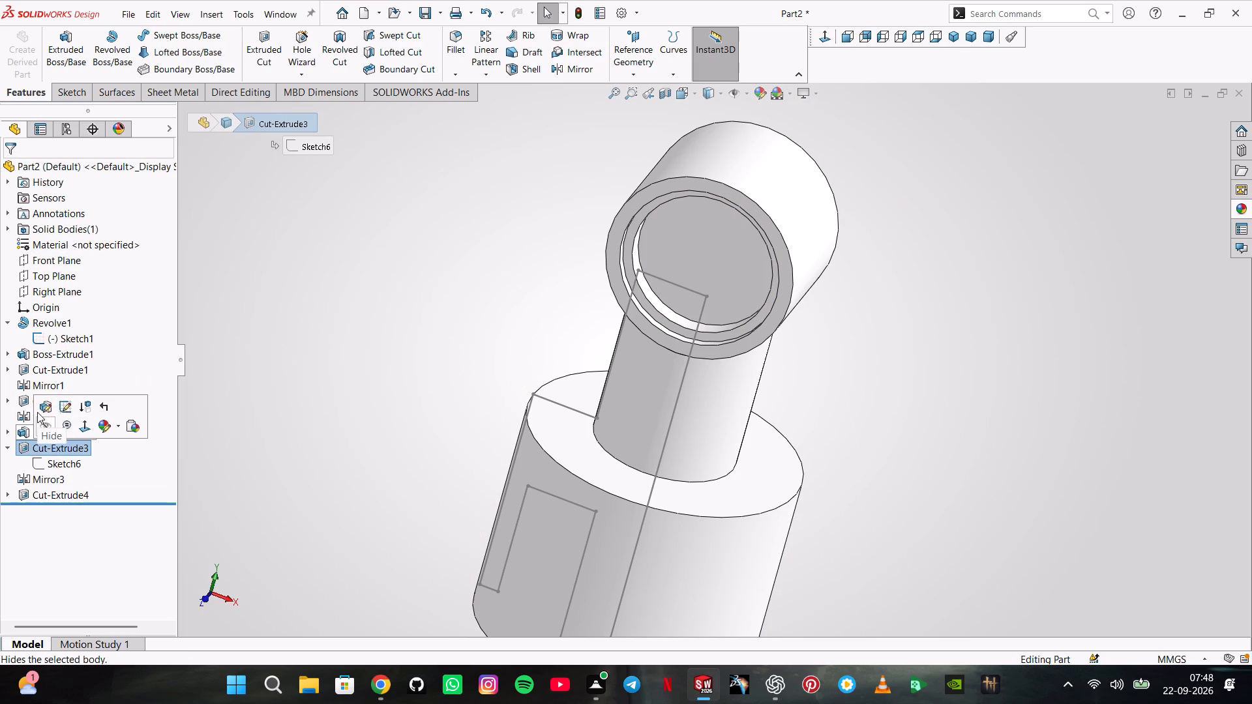
click(40, 411)
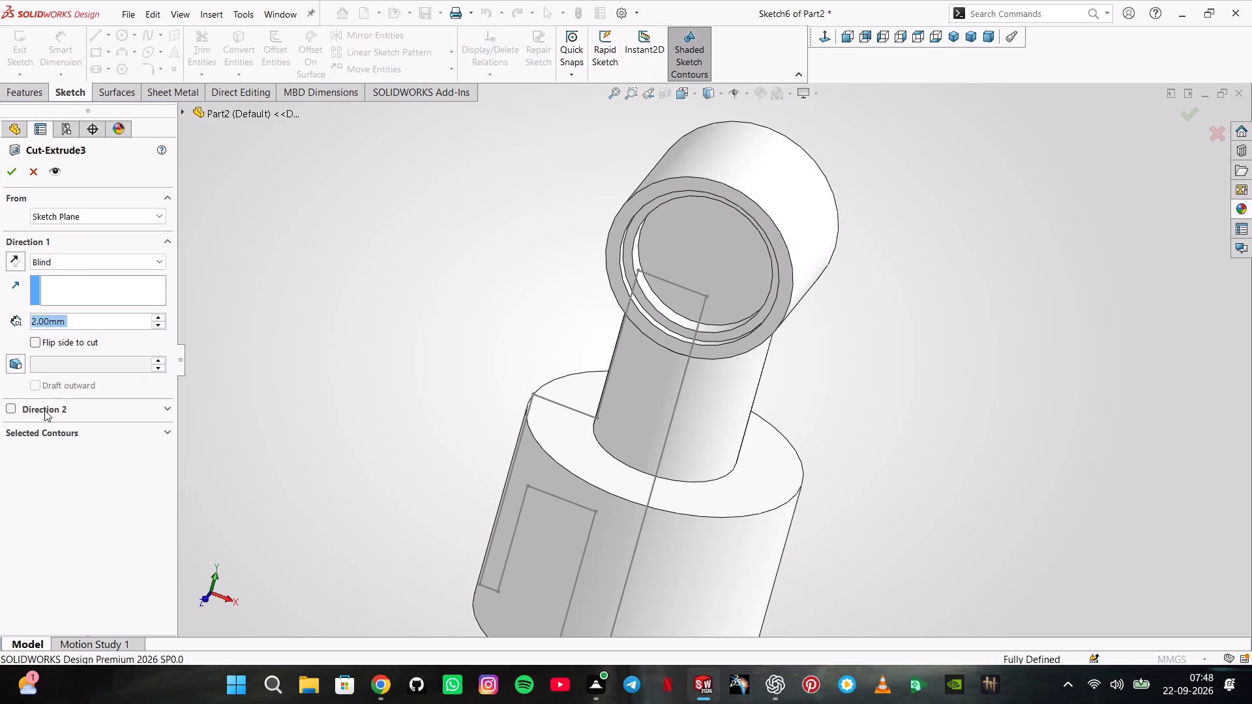
click(14, 178)
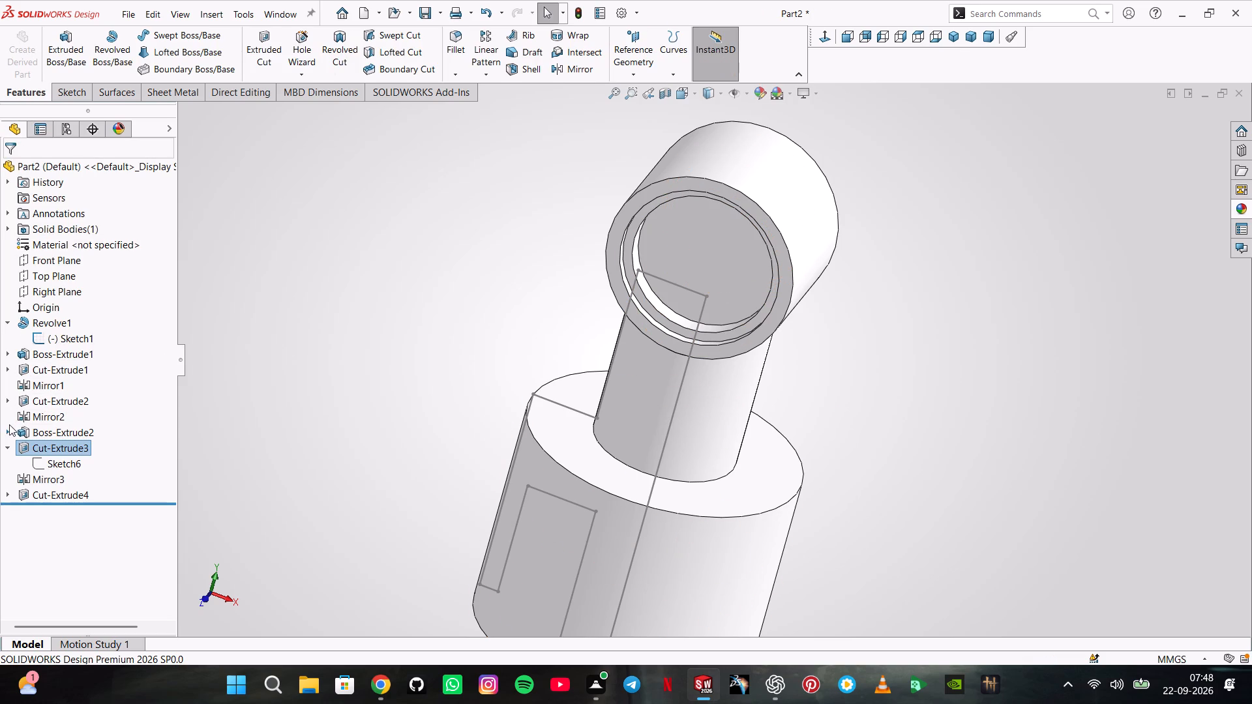
click(7, 435)
click(5, 460)
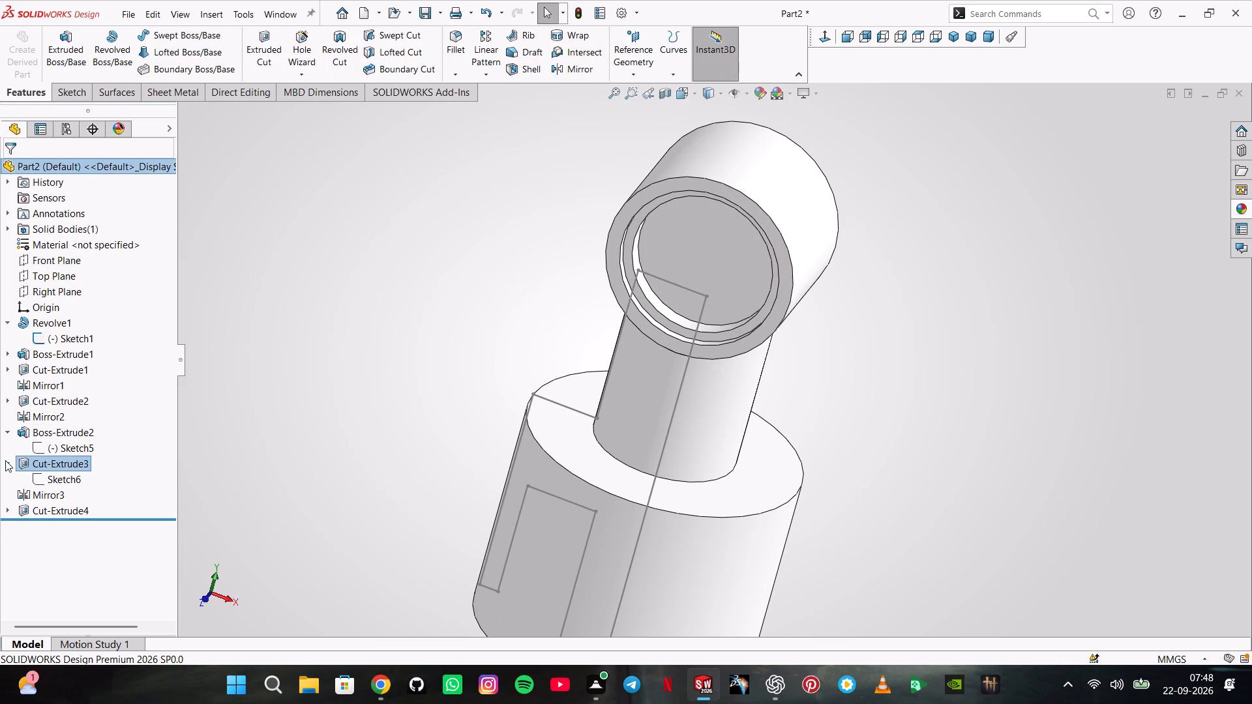
click(1, 433)
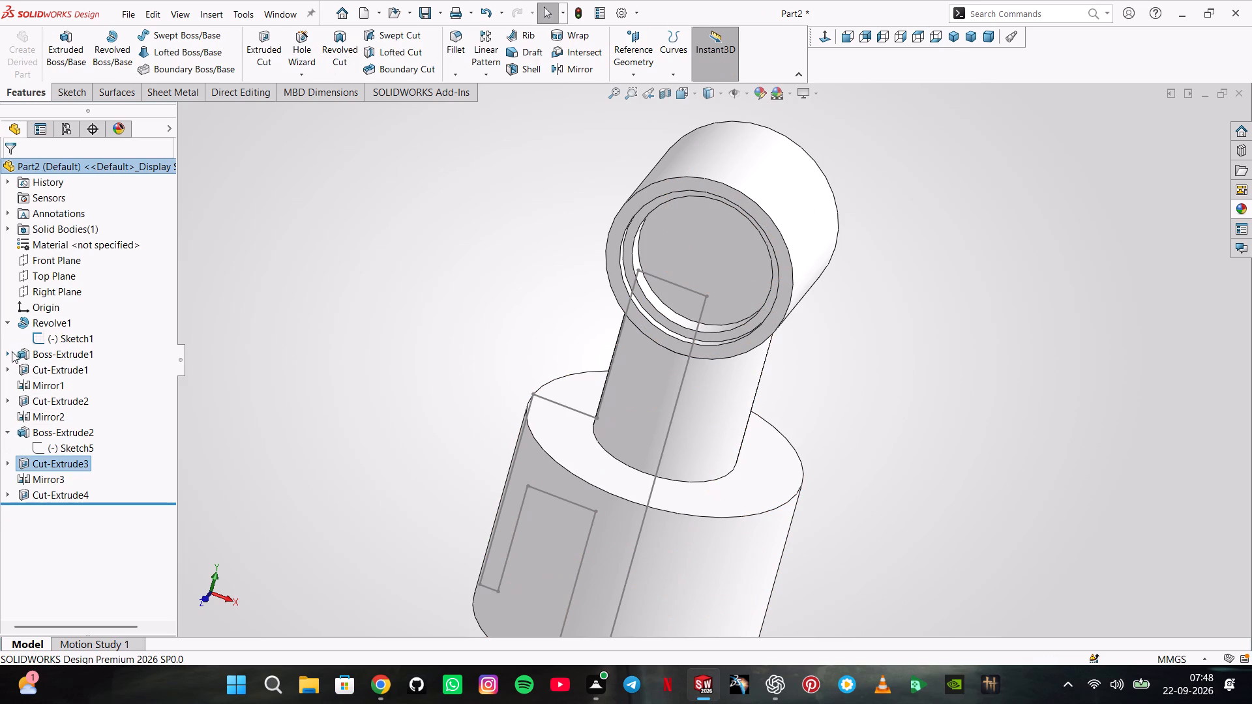
Edit the upper eye boss's sketch (Boss-Extrude1) and set the circle's diameter to 50 mm.
click(9, 353)
right_click(23, 353)
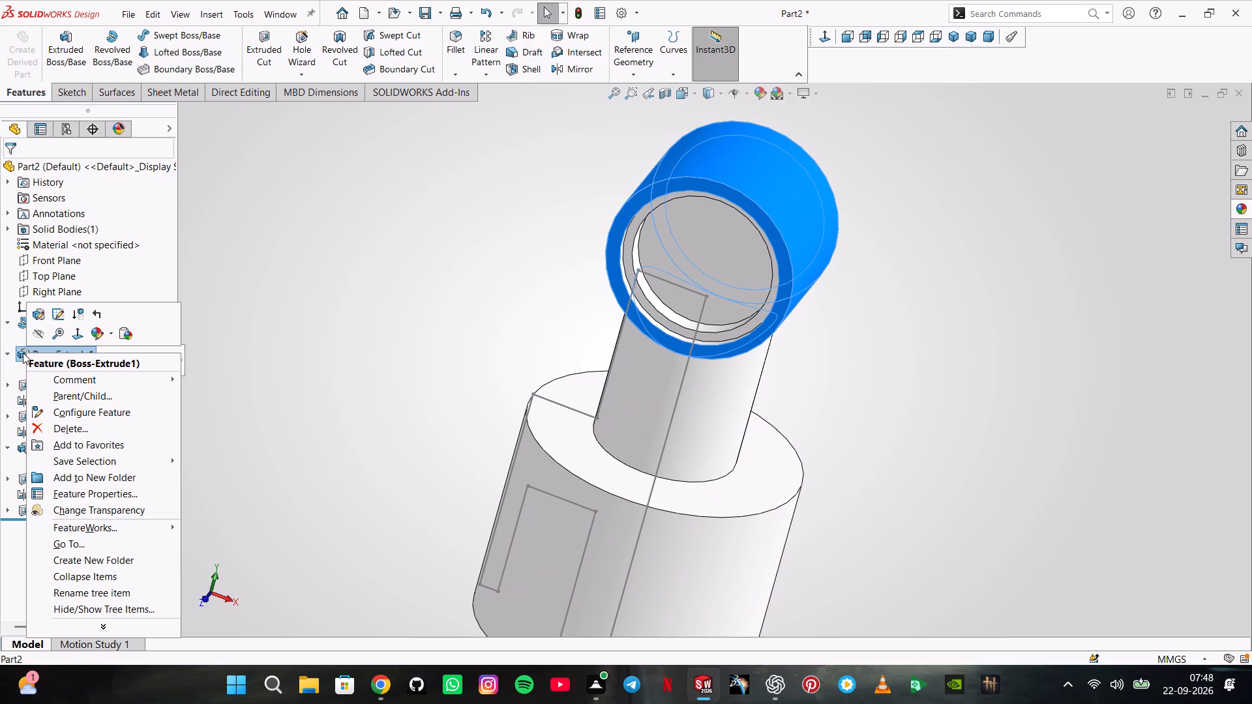
click(55, 317)
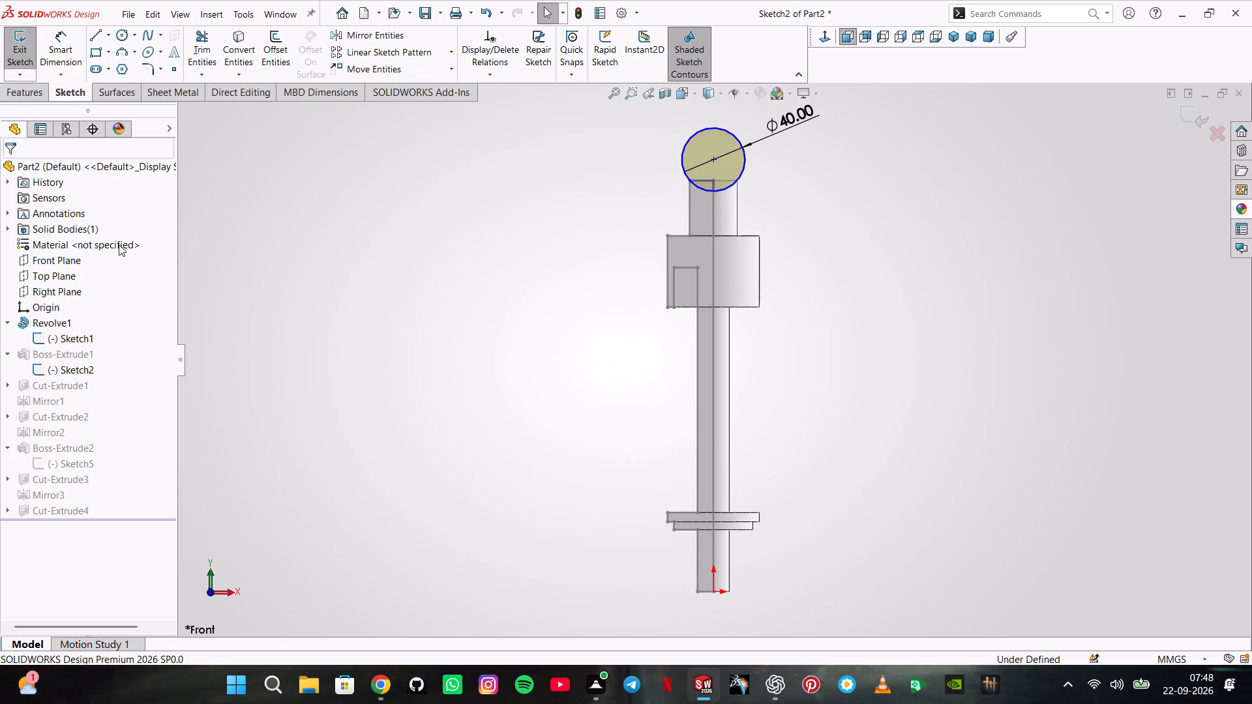
double_click(772, 125)
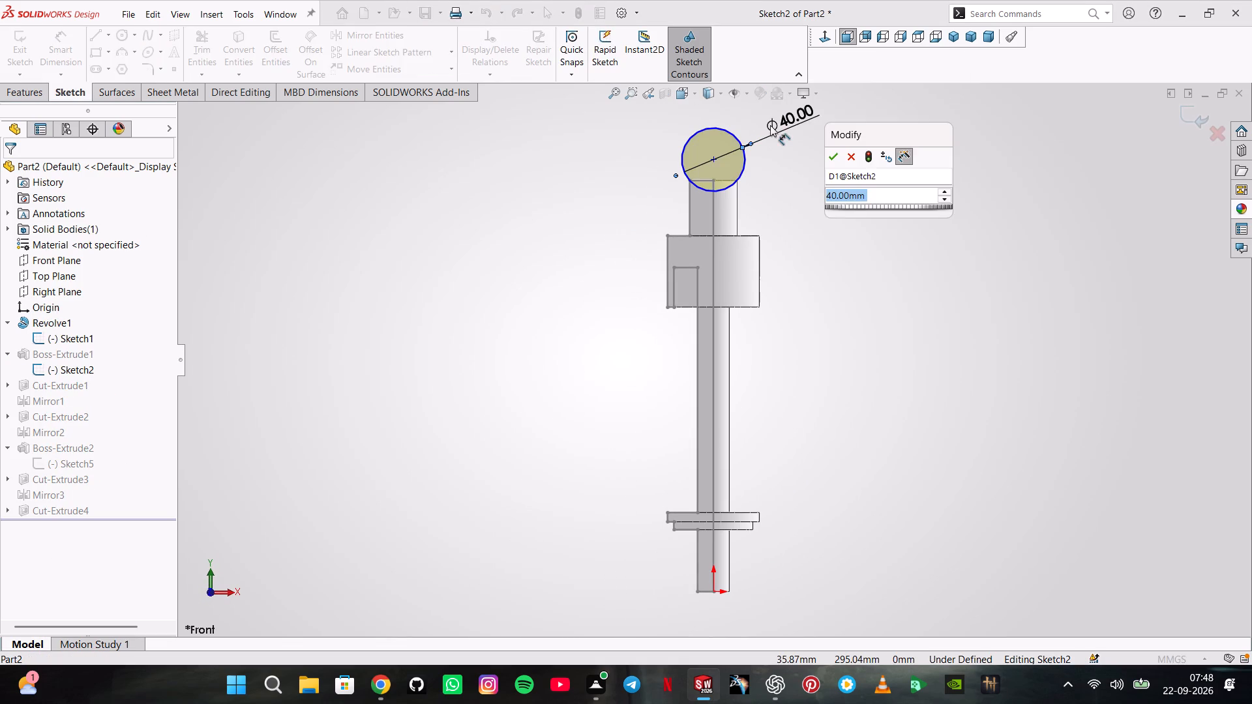
key(5)
key(0)
key(Return)
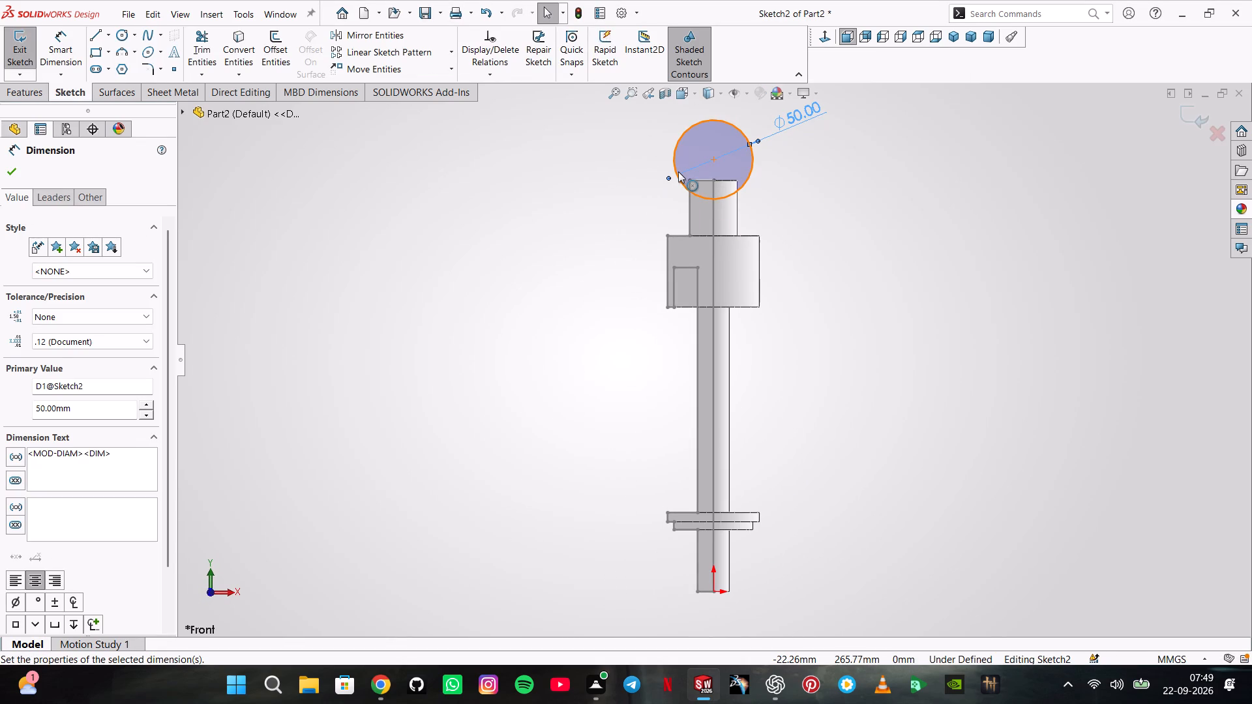
click(20, 168)
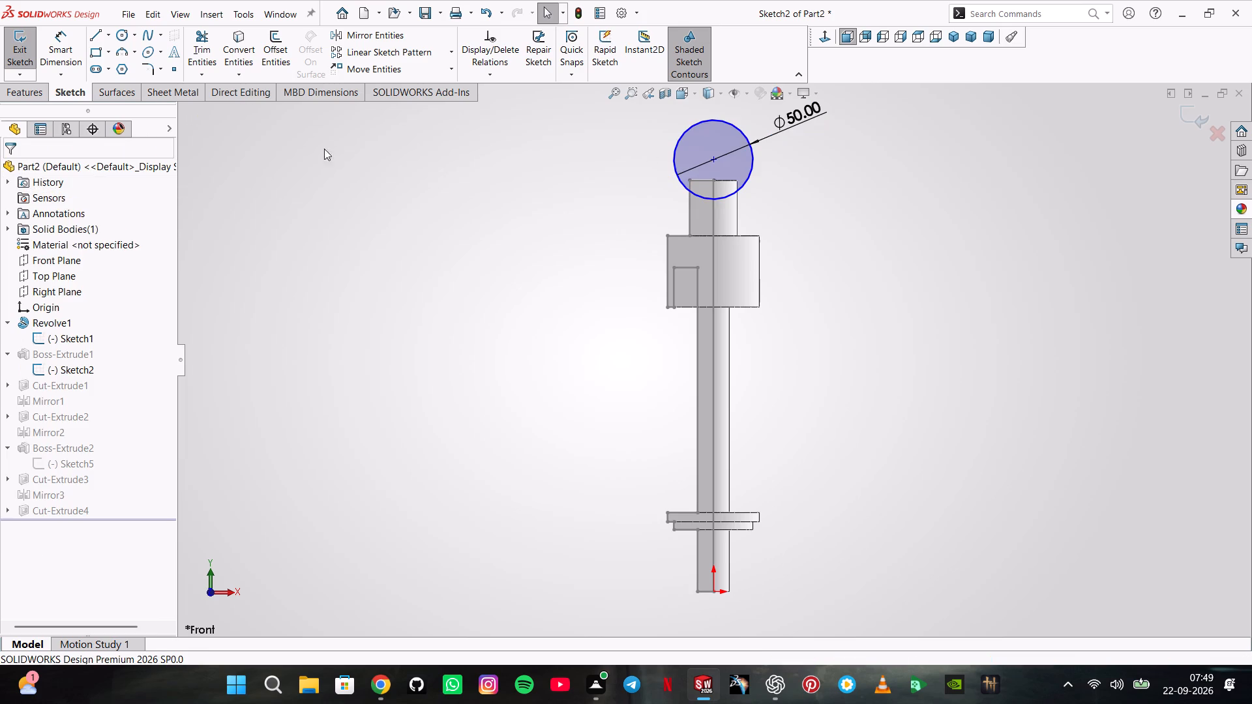
Make the 50 mm circle coincident with both top corners of the upper neck and exit the sketch.
scroll(713, 136, down, 5)
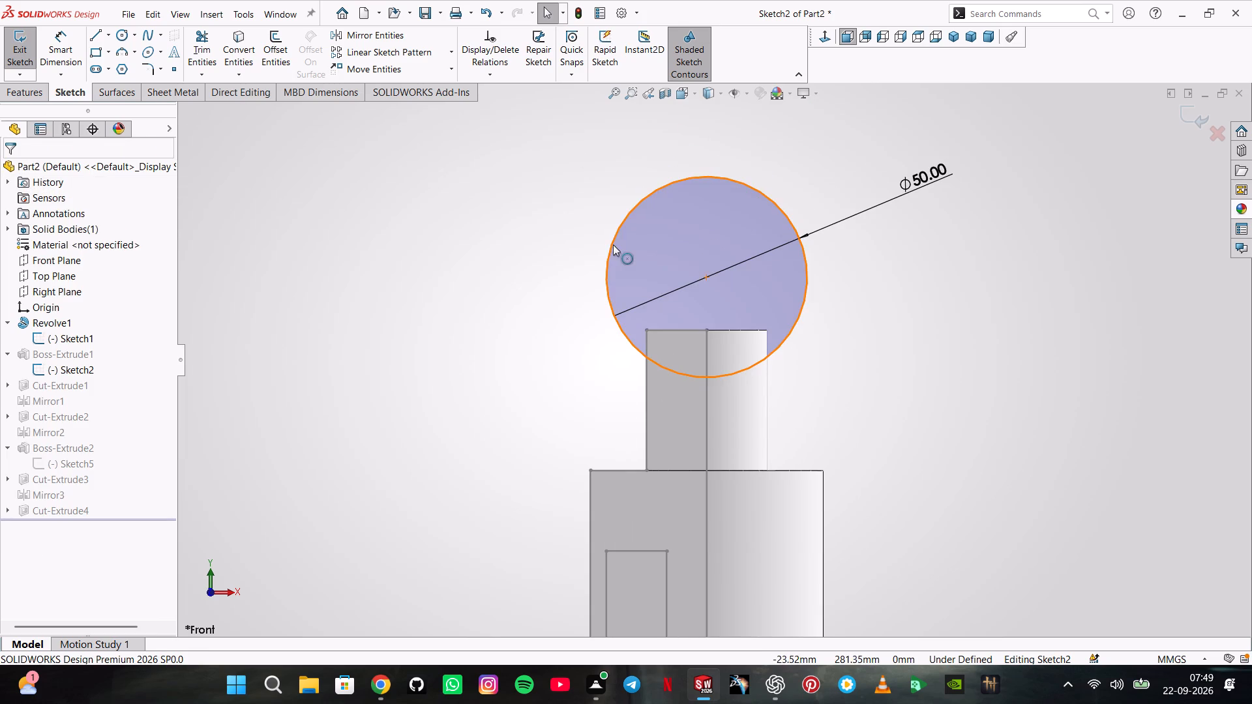
ctrl+click(613, 244)
ctrl+click(649, 333)
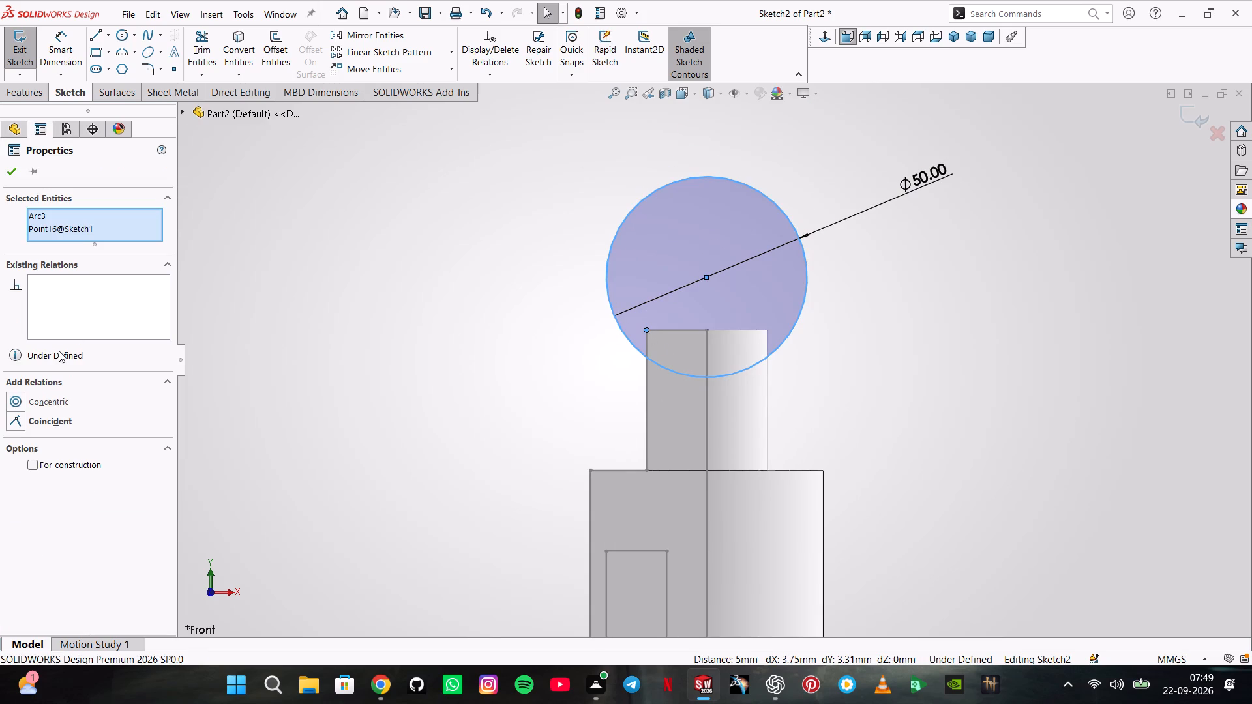
click(55, 419)
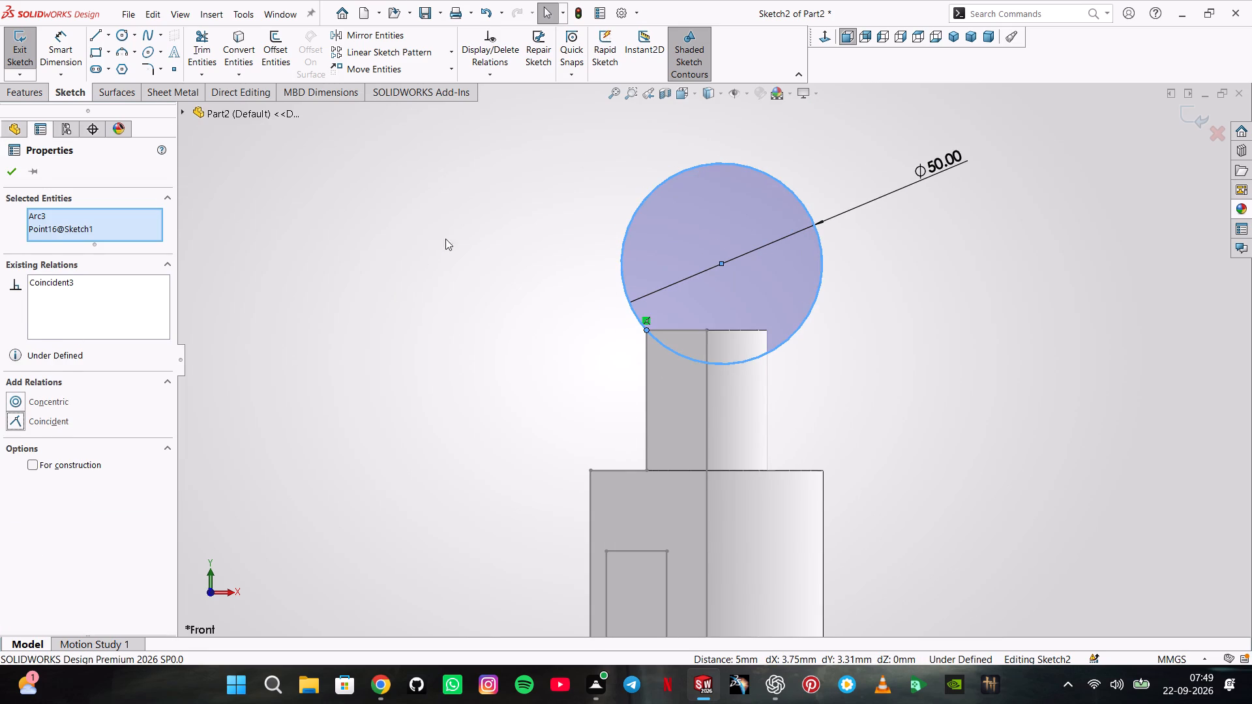
click(492, 211)
ctrl+click(800, 324)
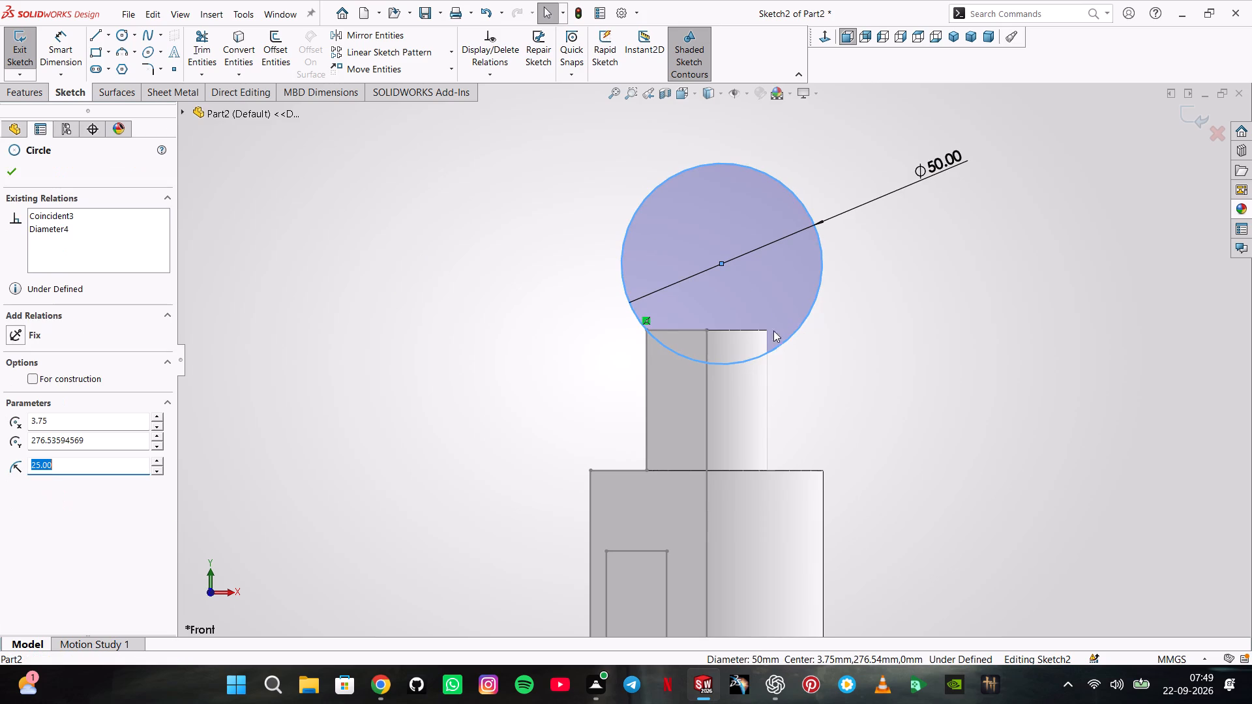
ctrl+click(766, 329)
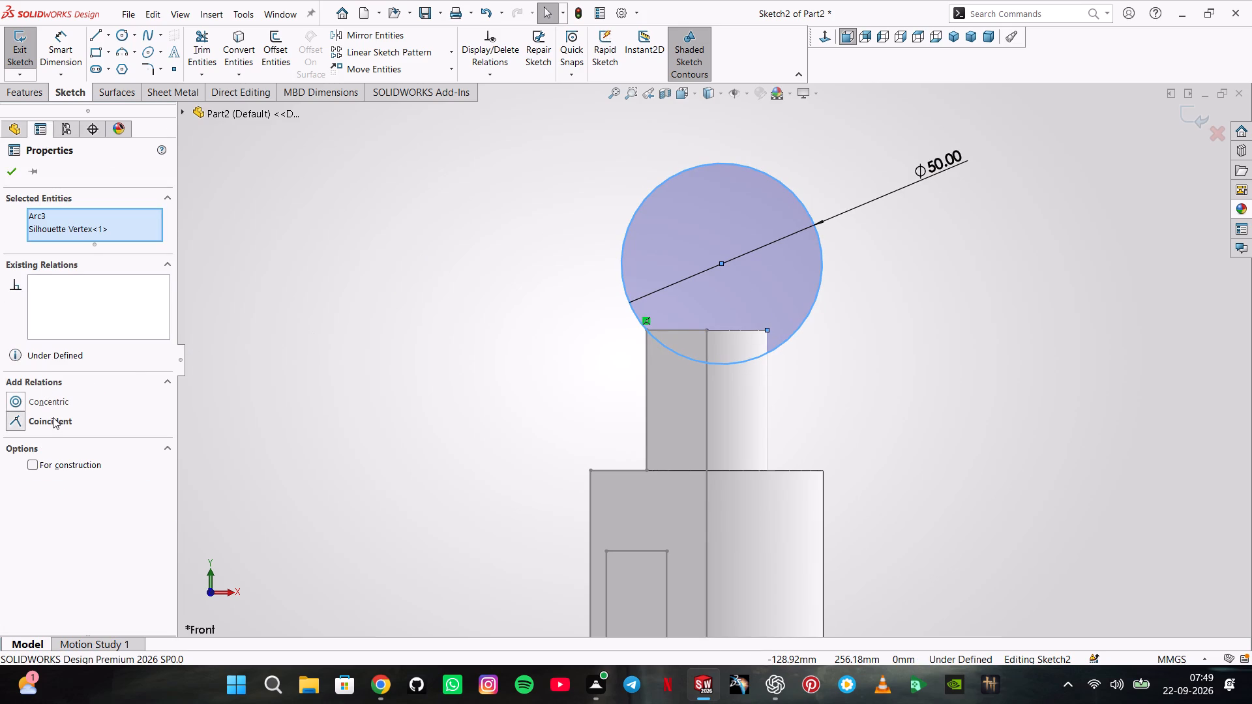
click(53, 417)
click(276, 269)
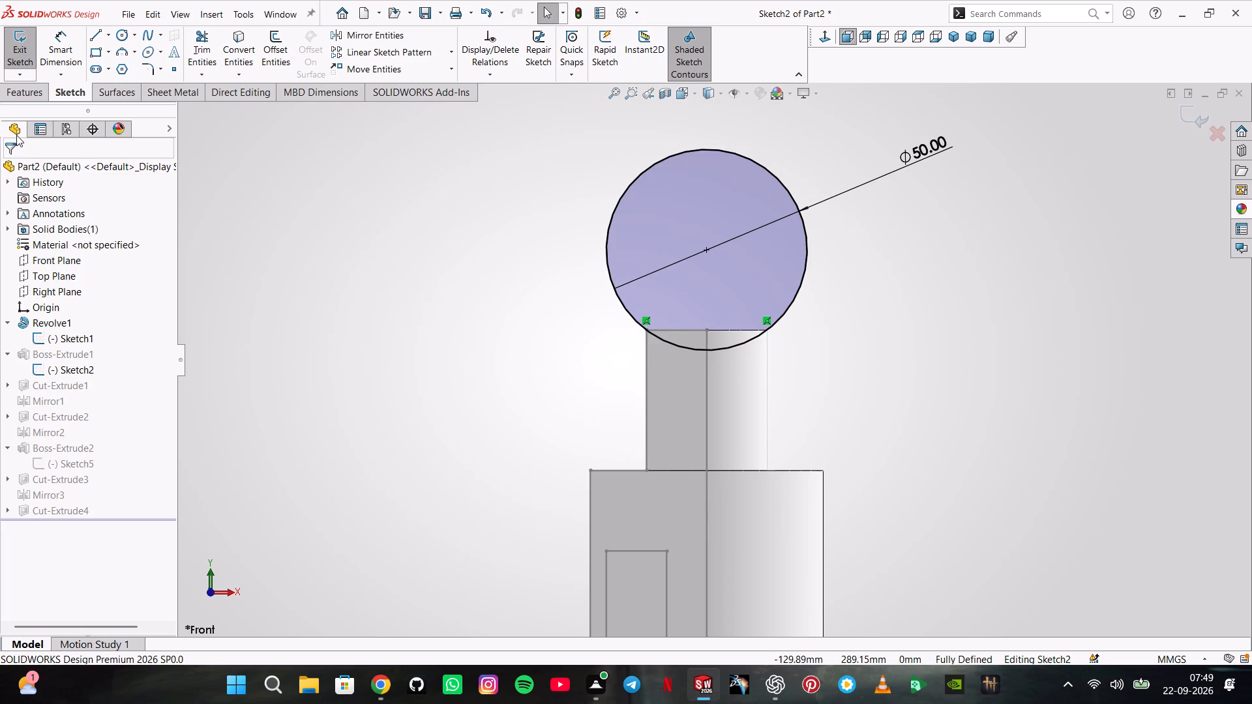
click(29, 49)
Edit the sketch of the upper eye's outer recess (Cut-Extrude1), set its diameter to 40 mm, and exit the sketch.
middle_drag(505, 190, 503, 200)
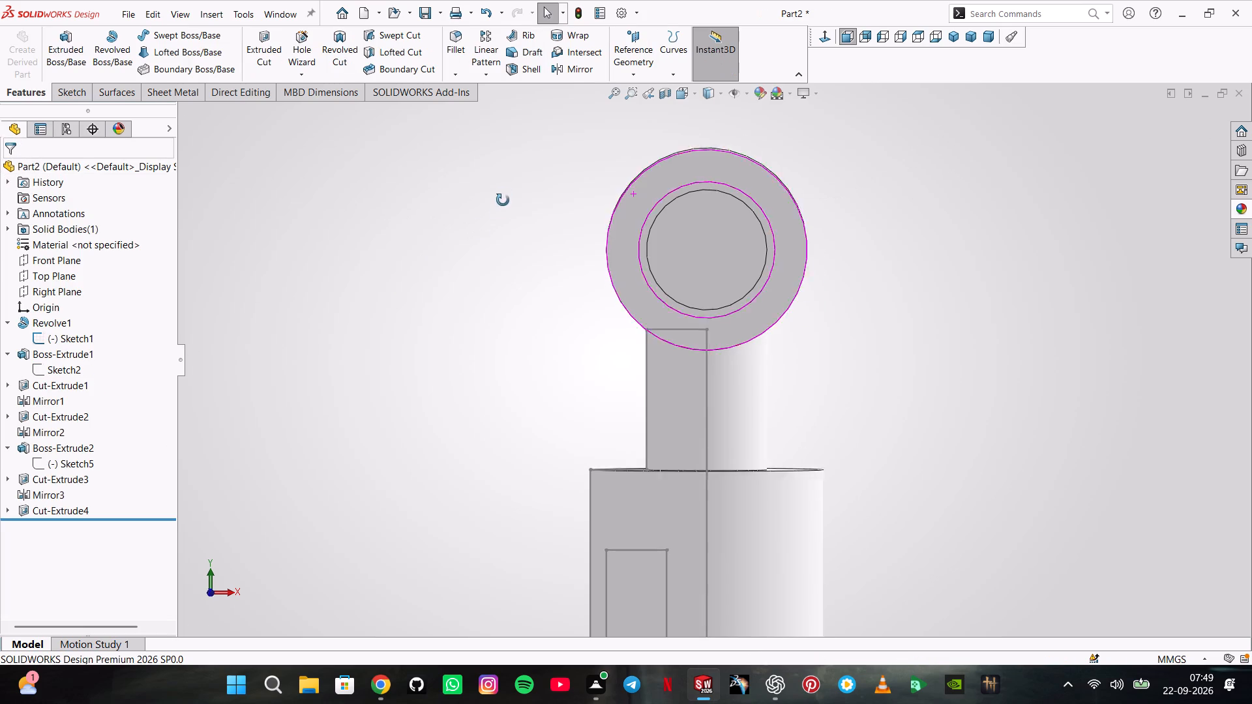
middle_drag(503, 200, 496, 235)
scroll(610, 240, up, 2)
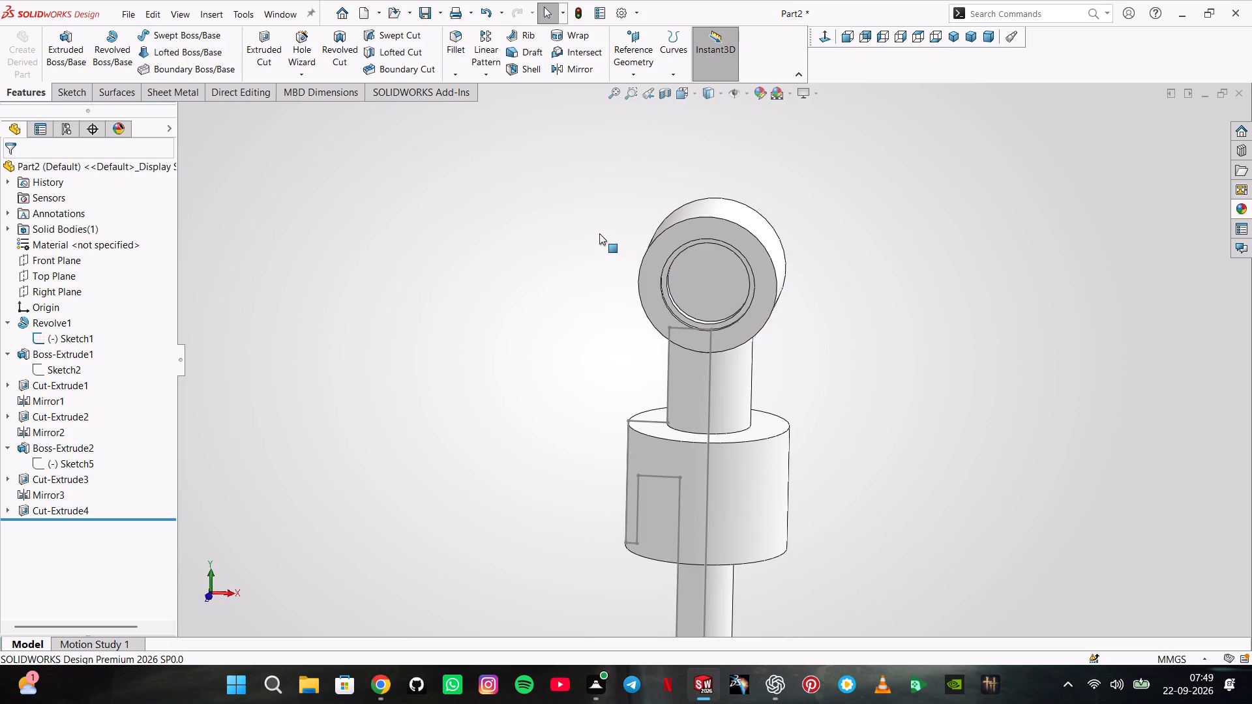
scroll(599, 233, down, 3)
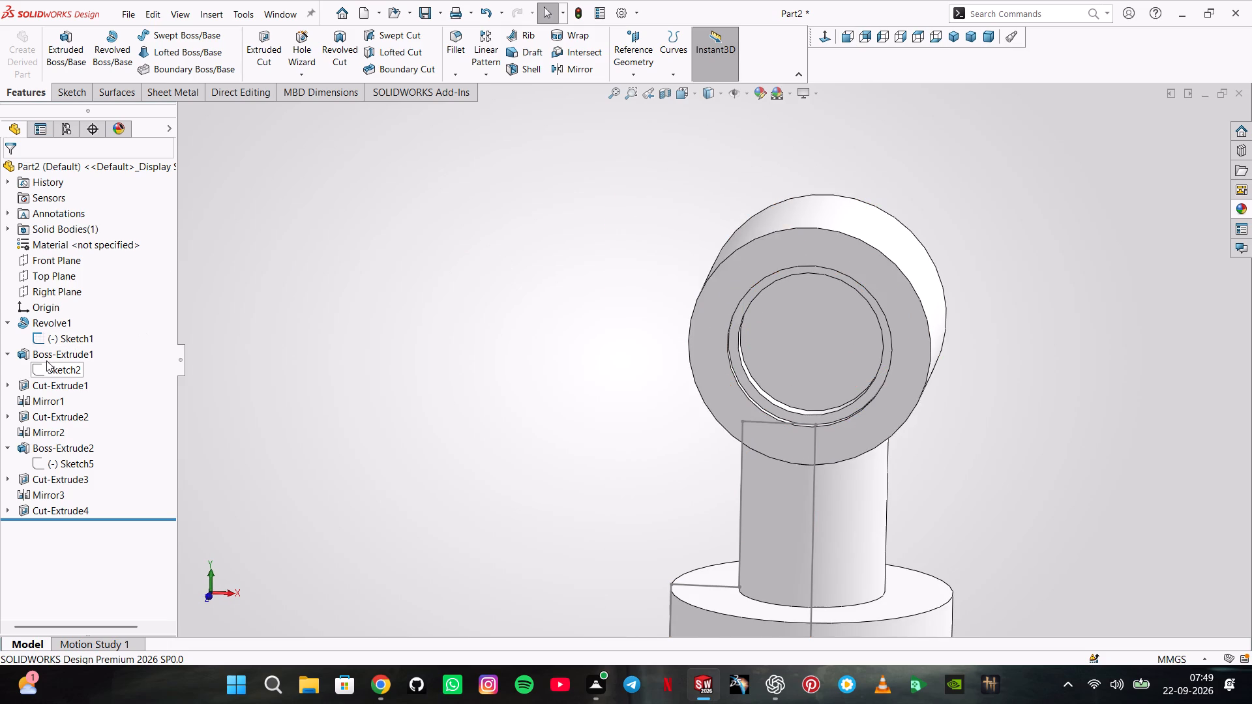
click(9, 381)
click(42, 387)
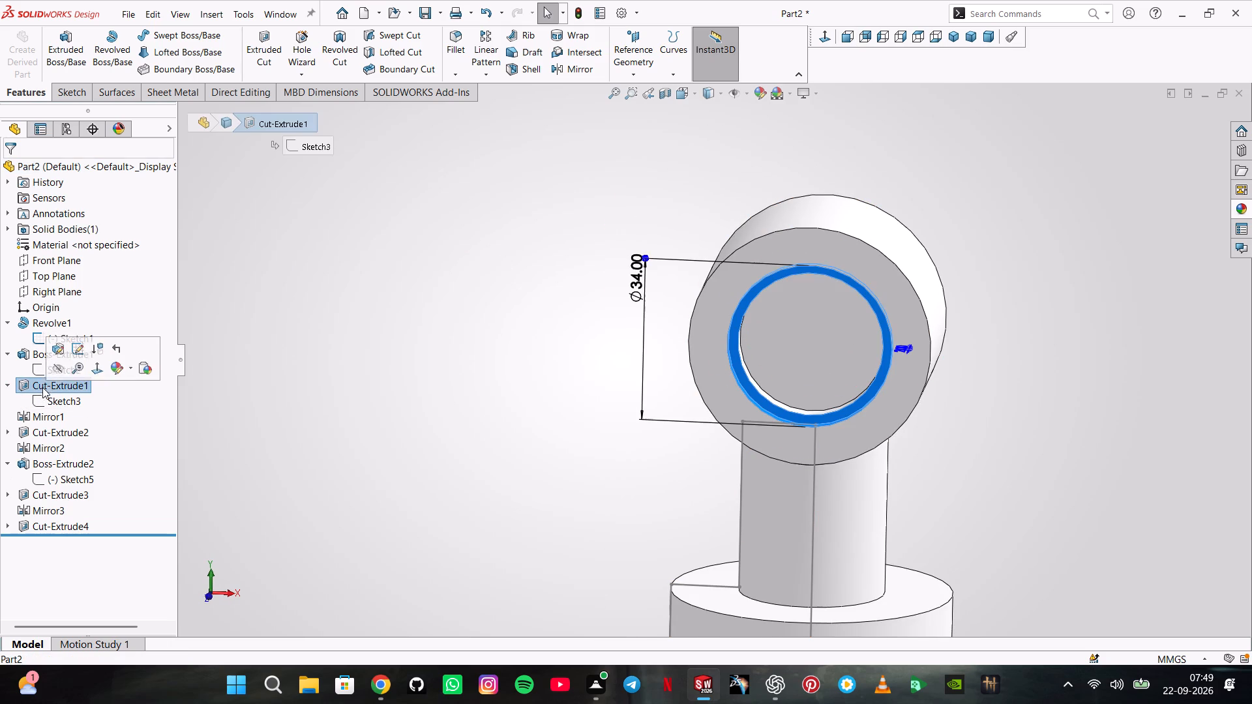
click(76, 350)
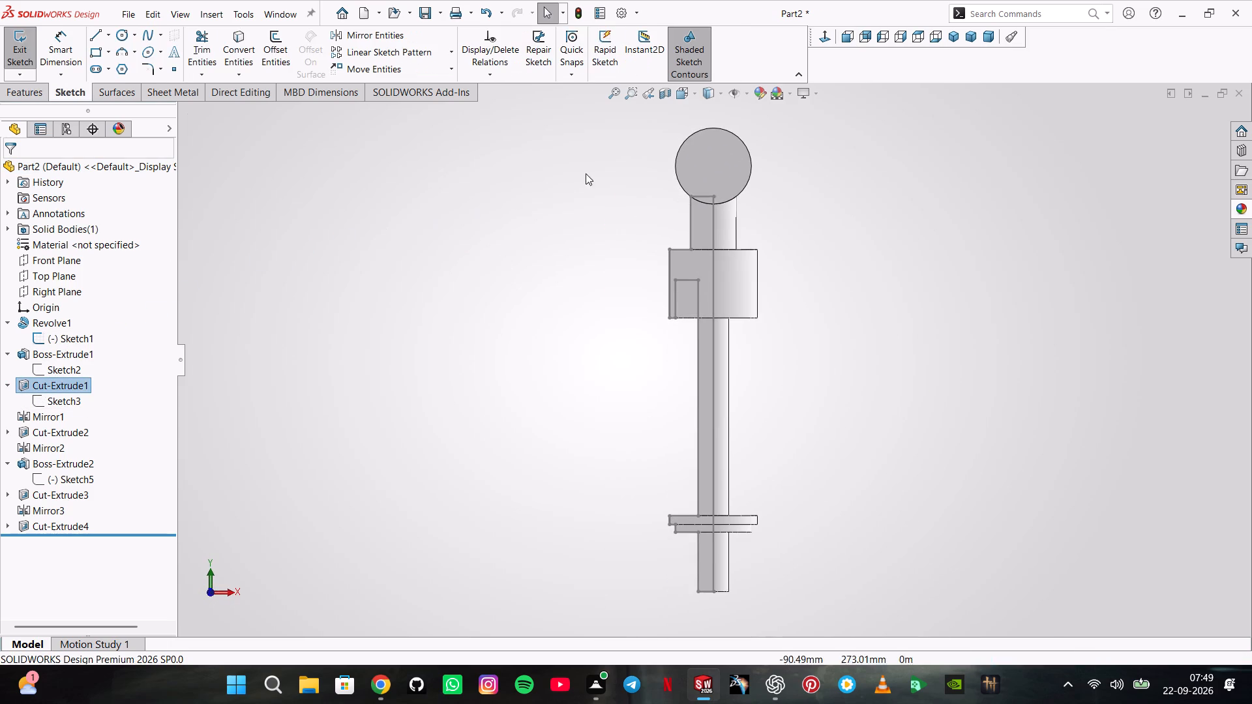
double_click(656, 155)
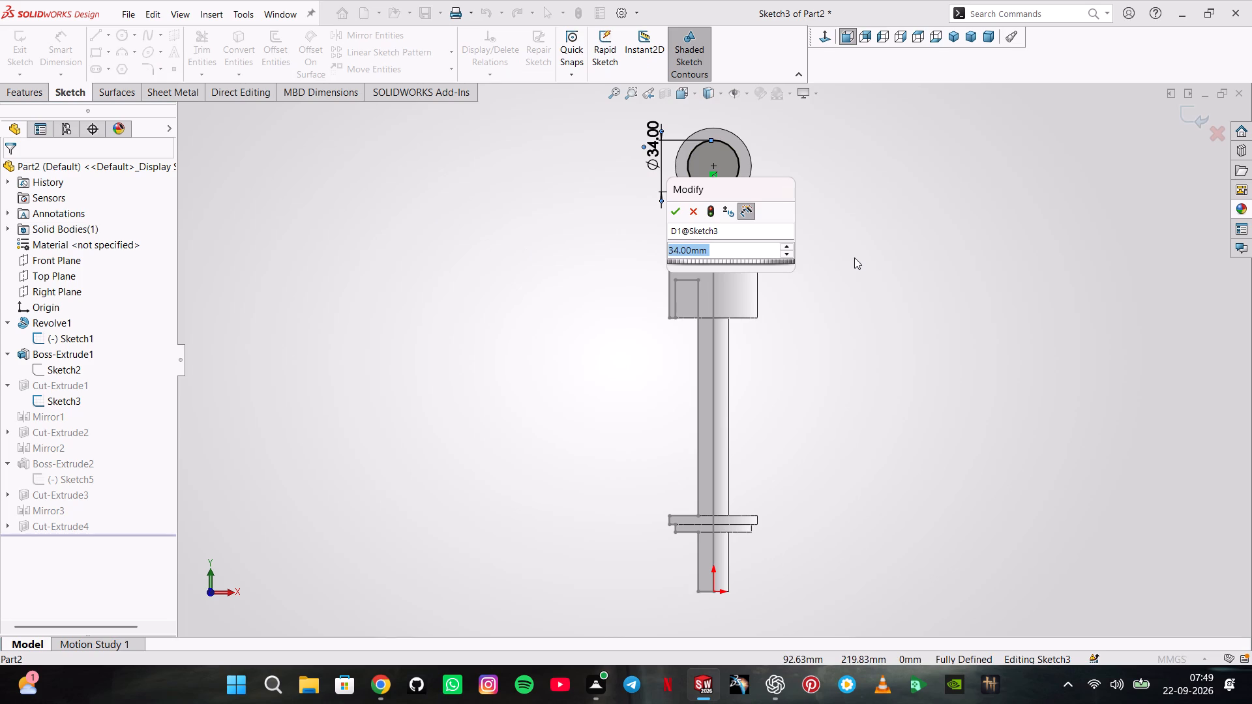
text(40)
key(Return)
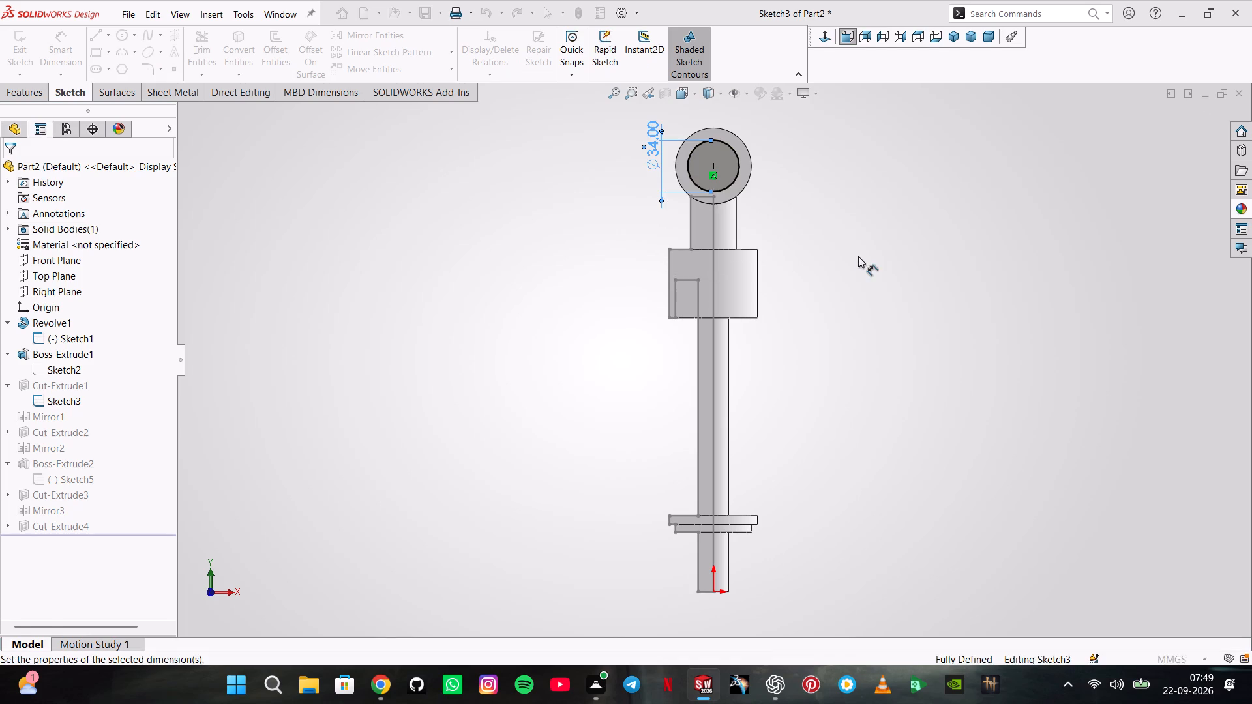
click(5, 168)
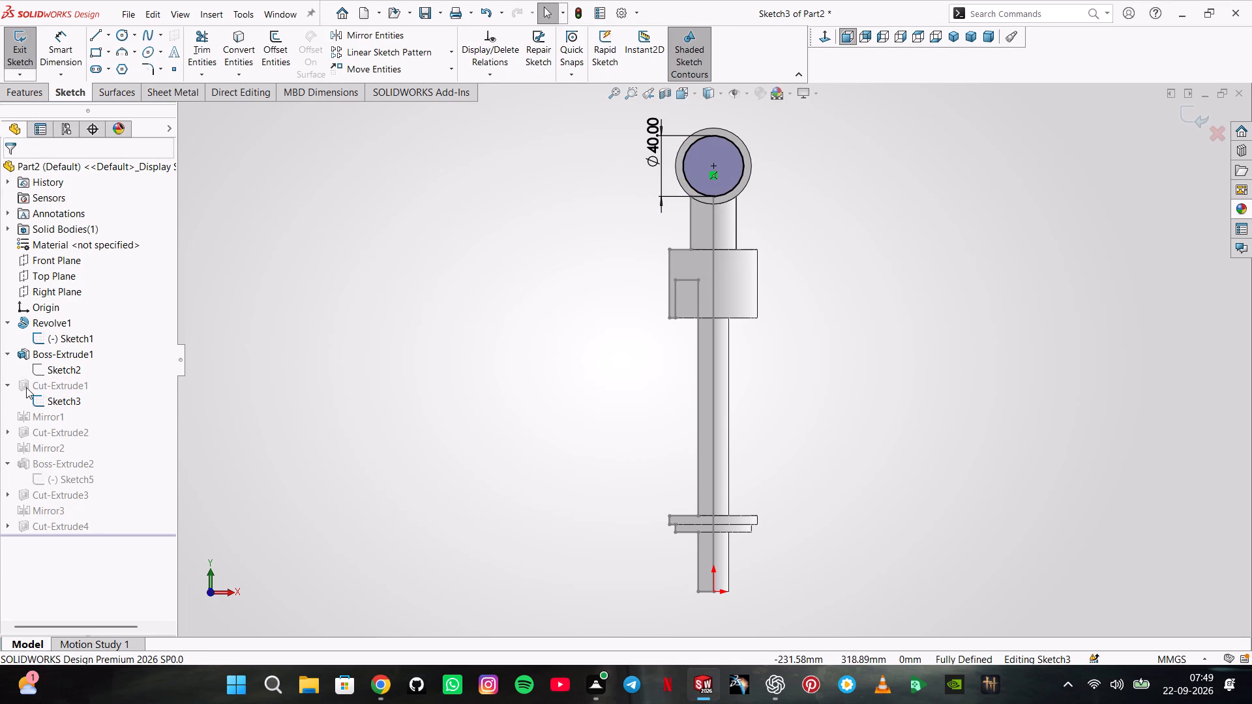
click(17, 46)
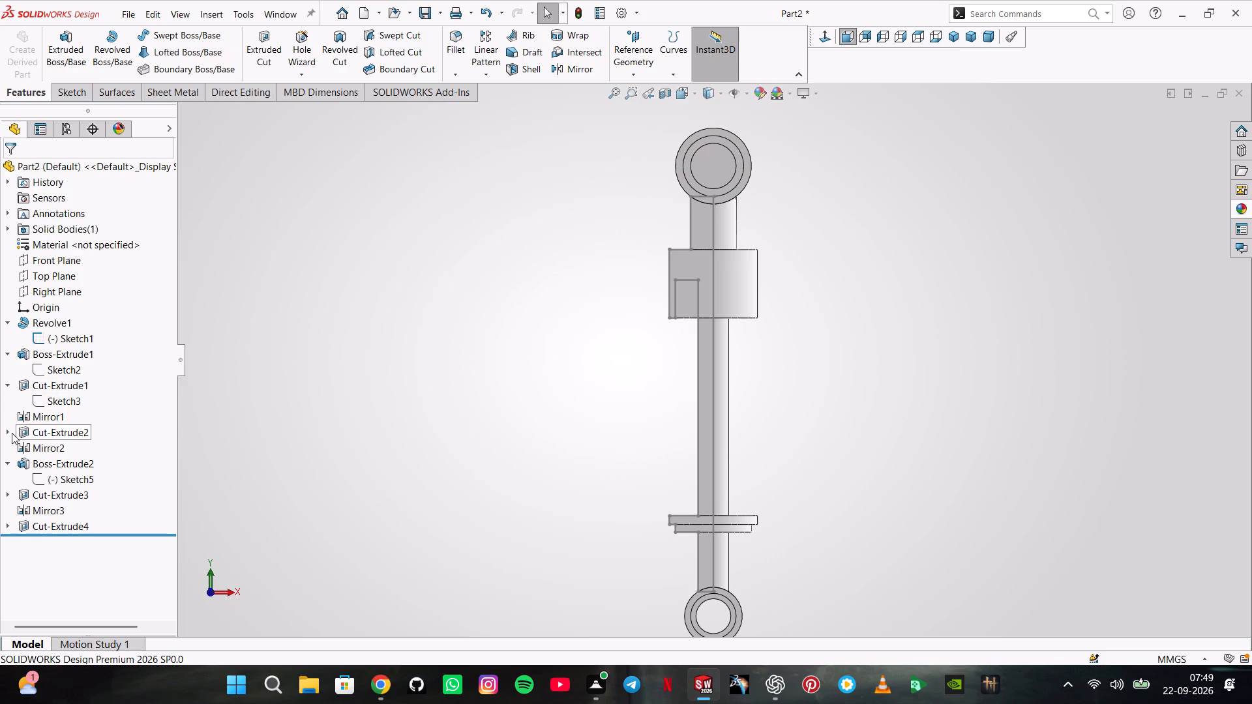
Edit the sketch of the upper eye's inner recess (Cut-Extrude2), set its diameter to 34 mm (17*2), and exit the sketch.
click(30, 433)
click(60, 392)
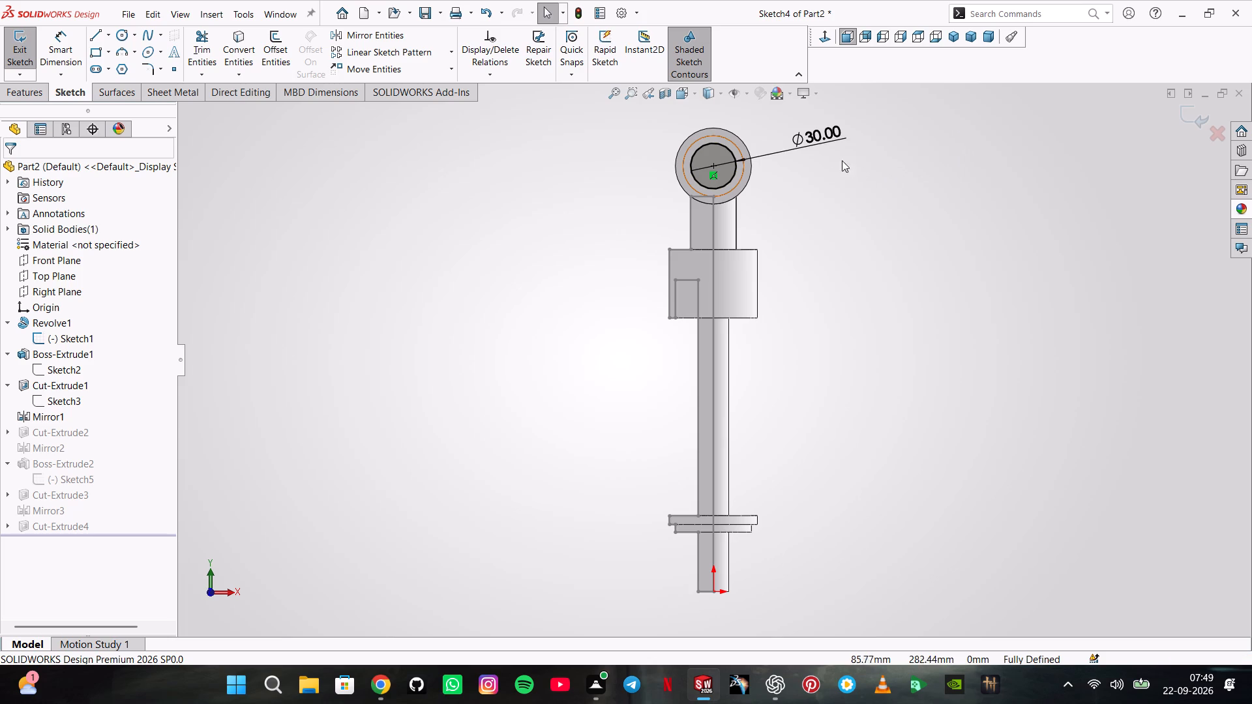
double_click(835, 141)
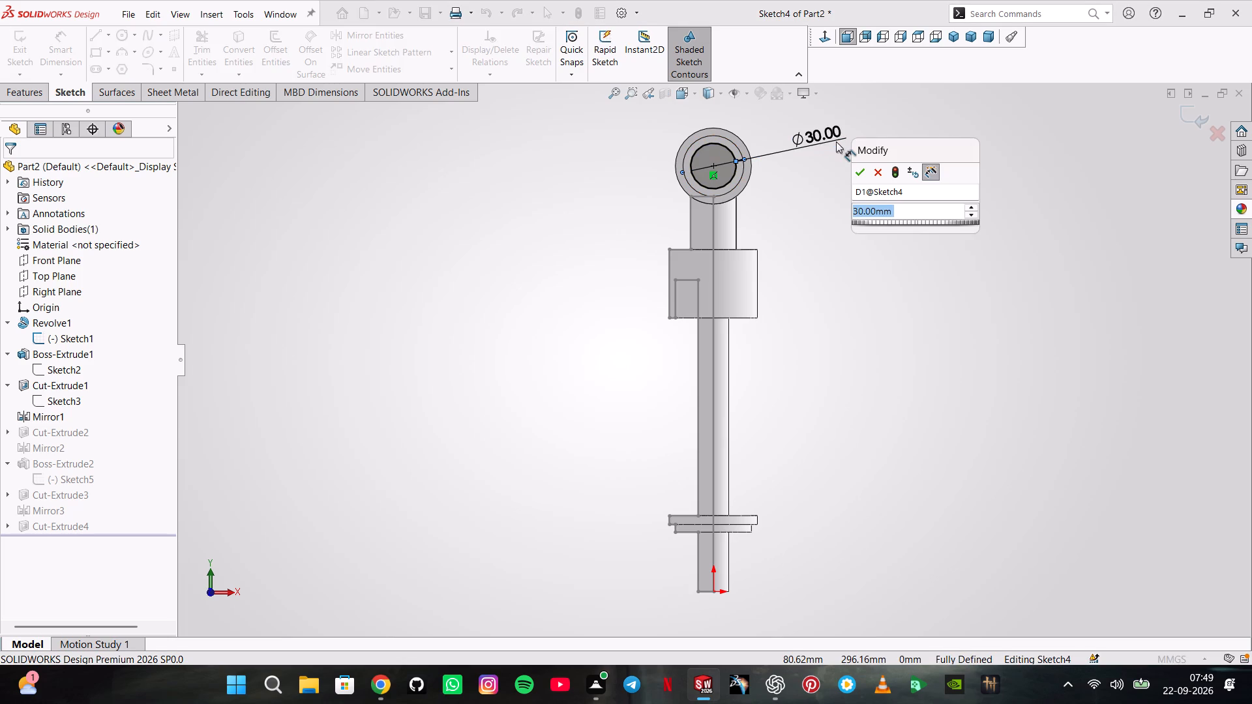
text(17*2)
key(Return)
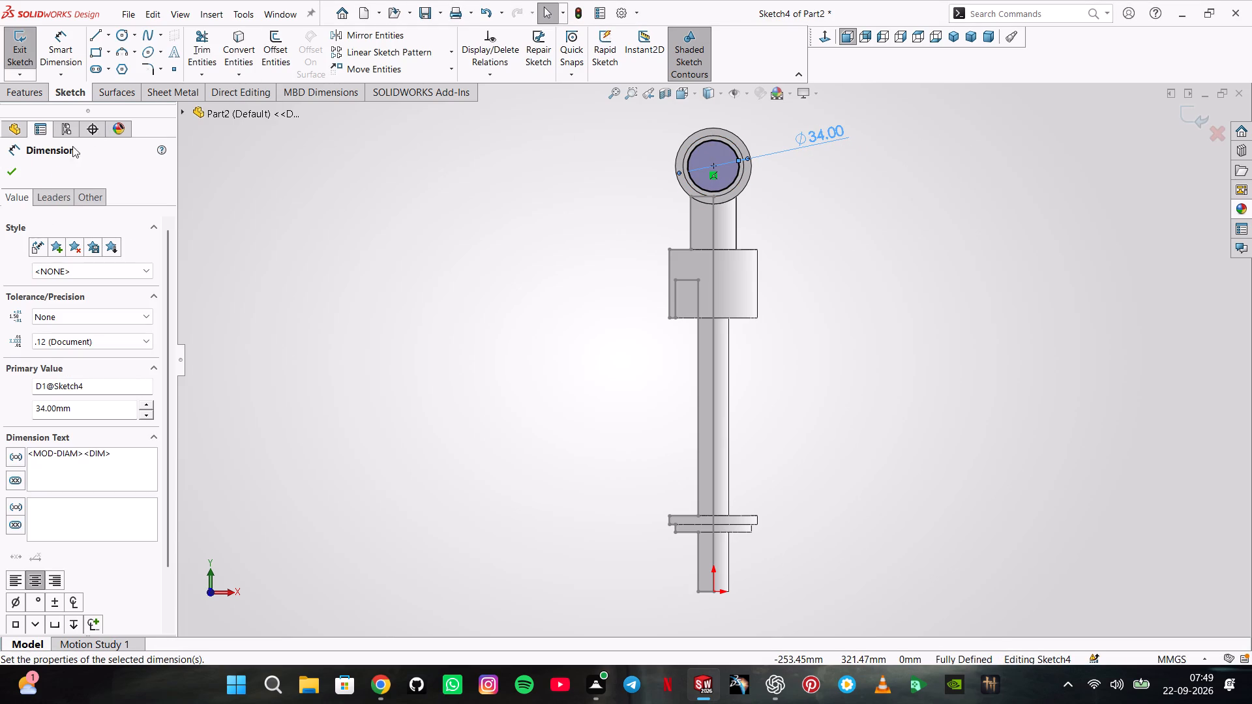
click(19, 164)
click(16, 59)
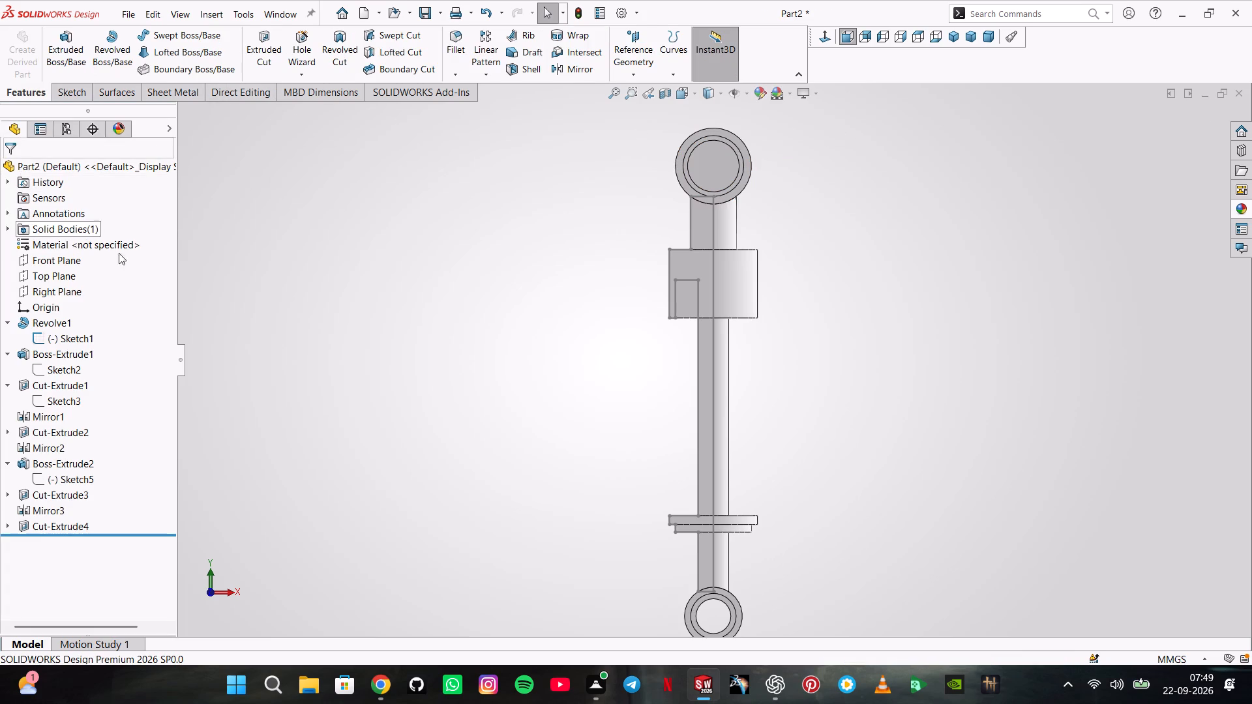
Collapse the Boss-Extrude1, Cut-Extrude1 and Revolve1 features in the feature tree.
click(7, 351)
click(11, 368)
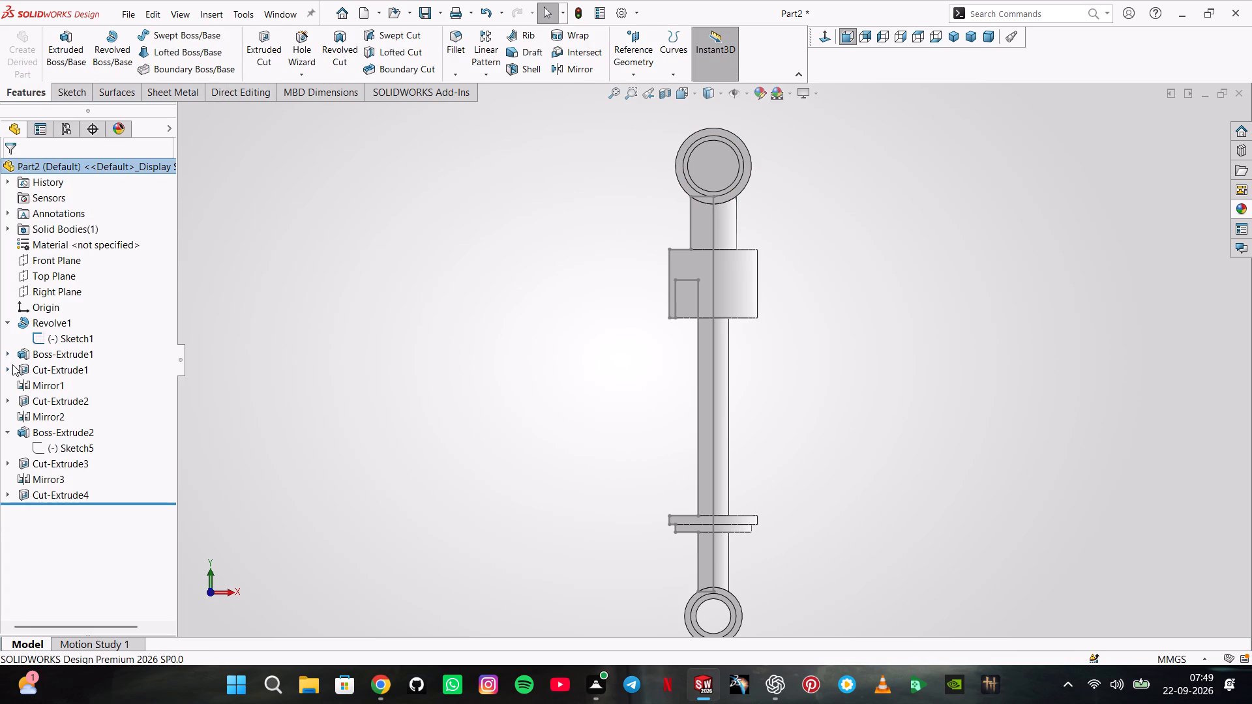
click(11, 321)
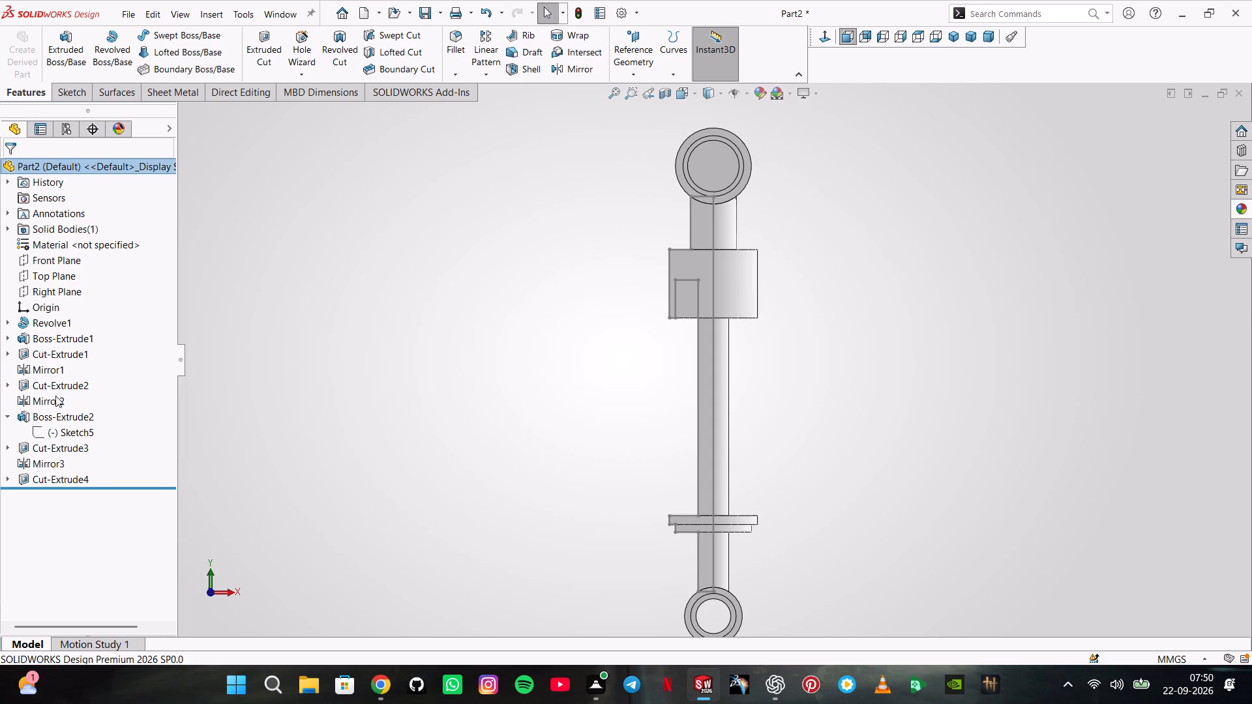
Collapse the Boss-Extrude2 feature in the feature tree.
click(7, 414)
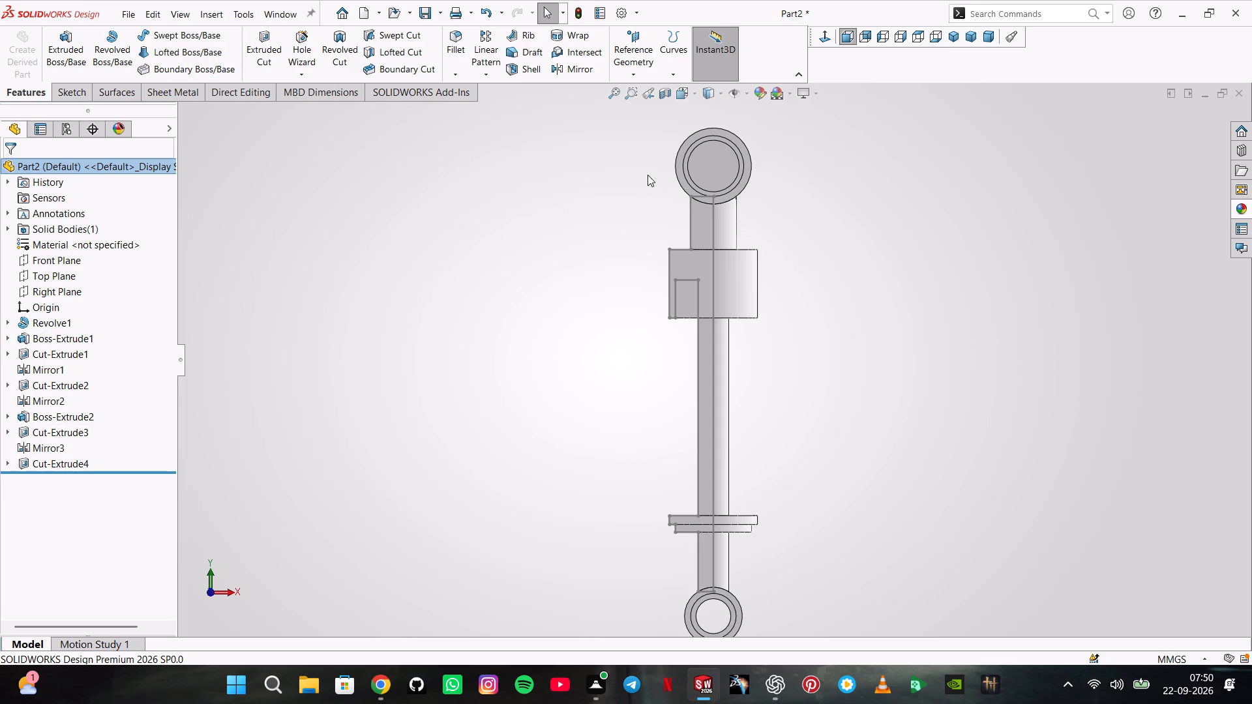
Sketch a 30 mm diameter circle on the front face of the upper eye, centred on the eye.
scroll(718, 133, down, 5)
scroll(724, 213, up, 1)
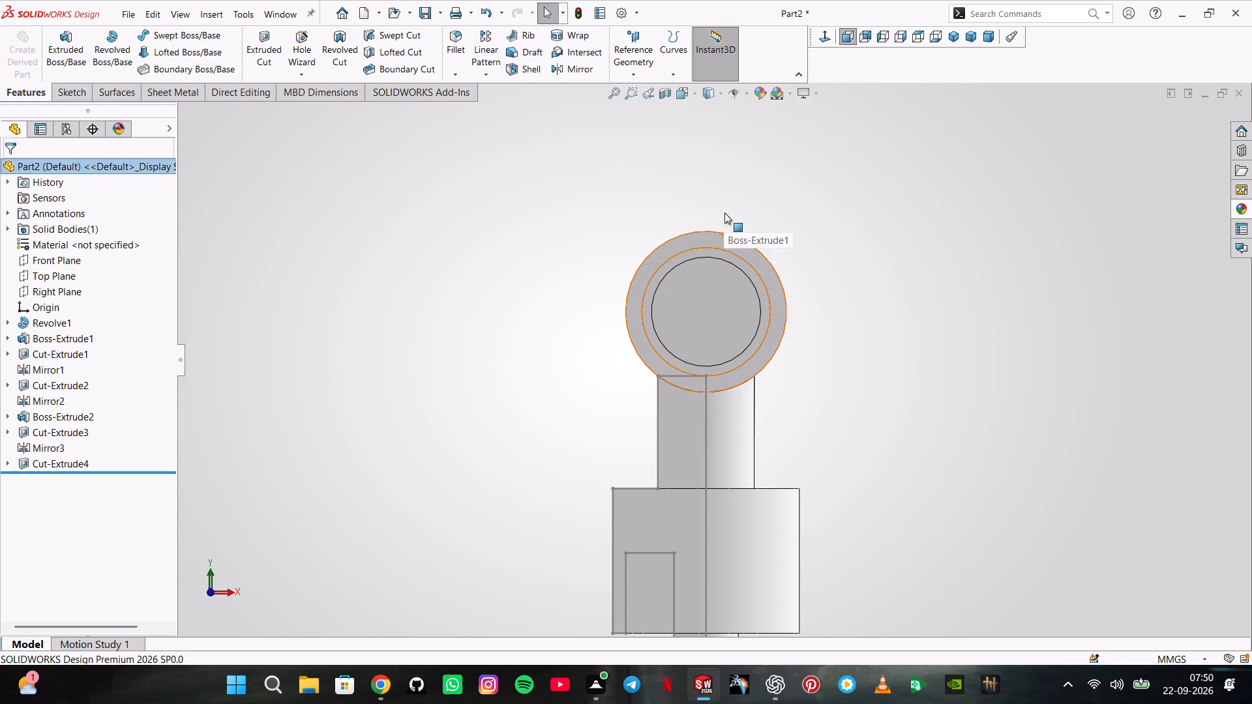
click(717, 235)
click(779, 195)
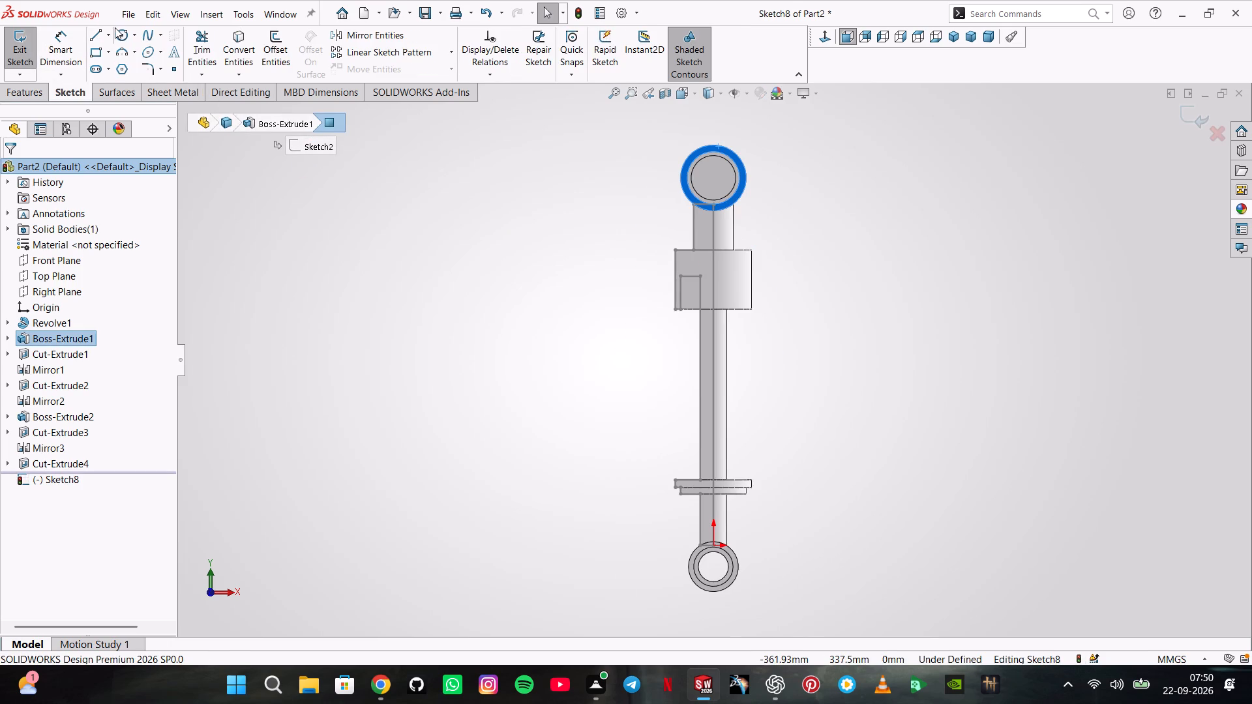
click(118, 31)
scroll(624, 145, down, 5)
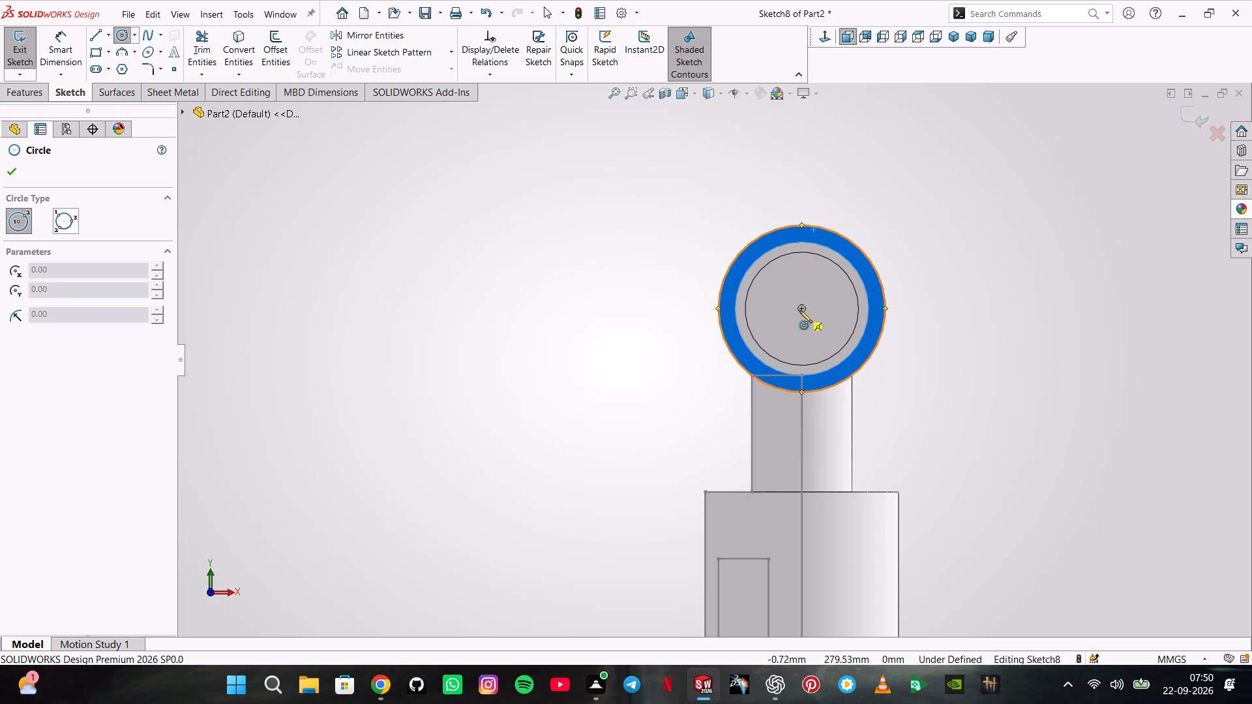
click(803, 308)
click(782, 289)
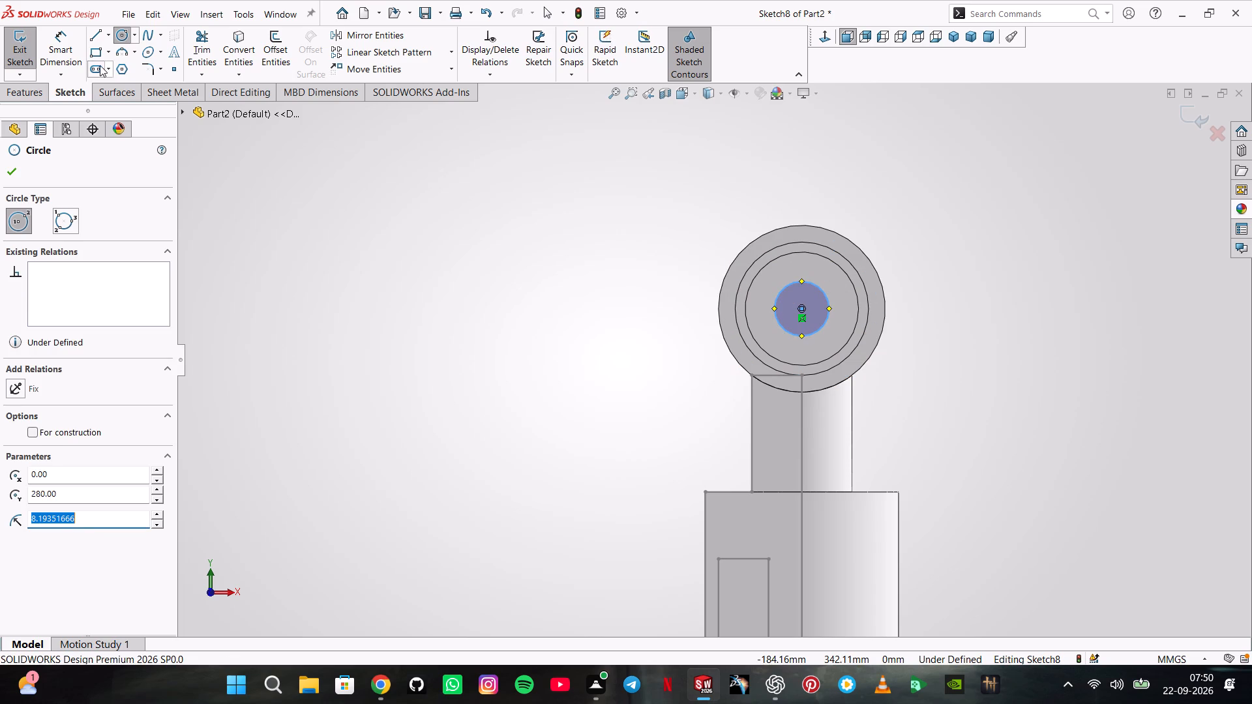
click(55, 50)
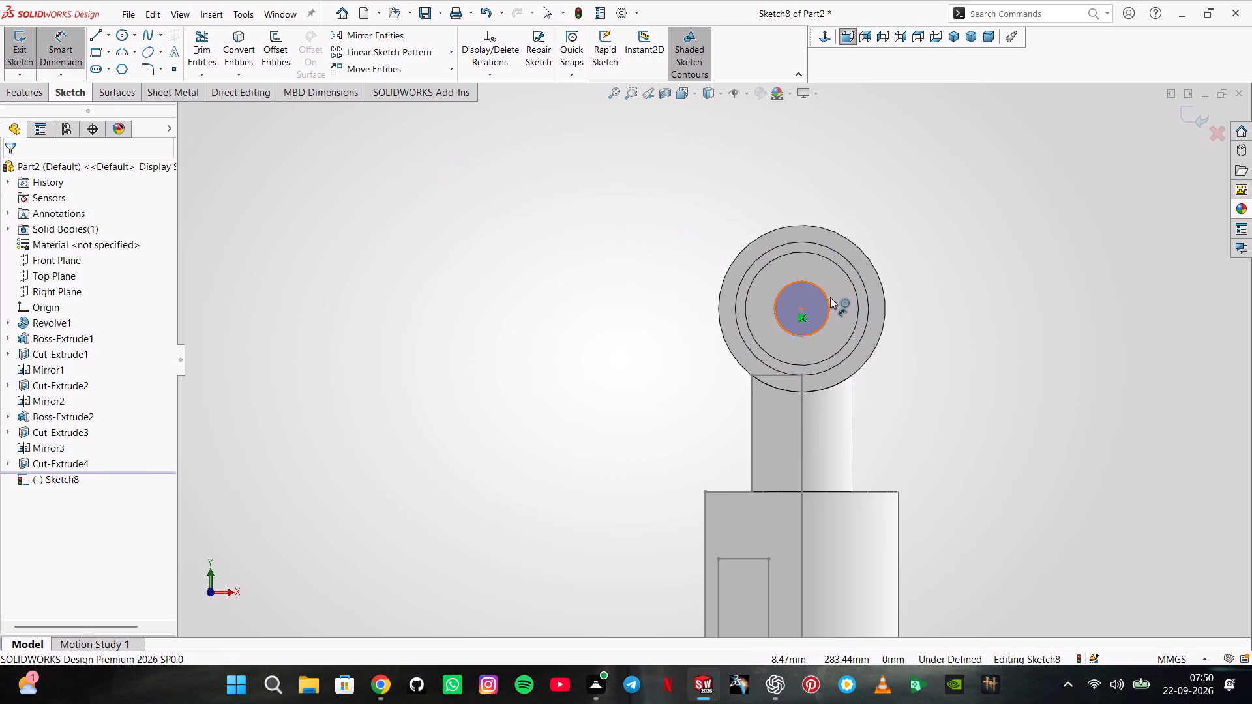
click(830, 297)
click(923, 309)
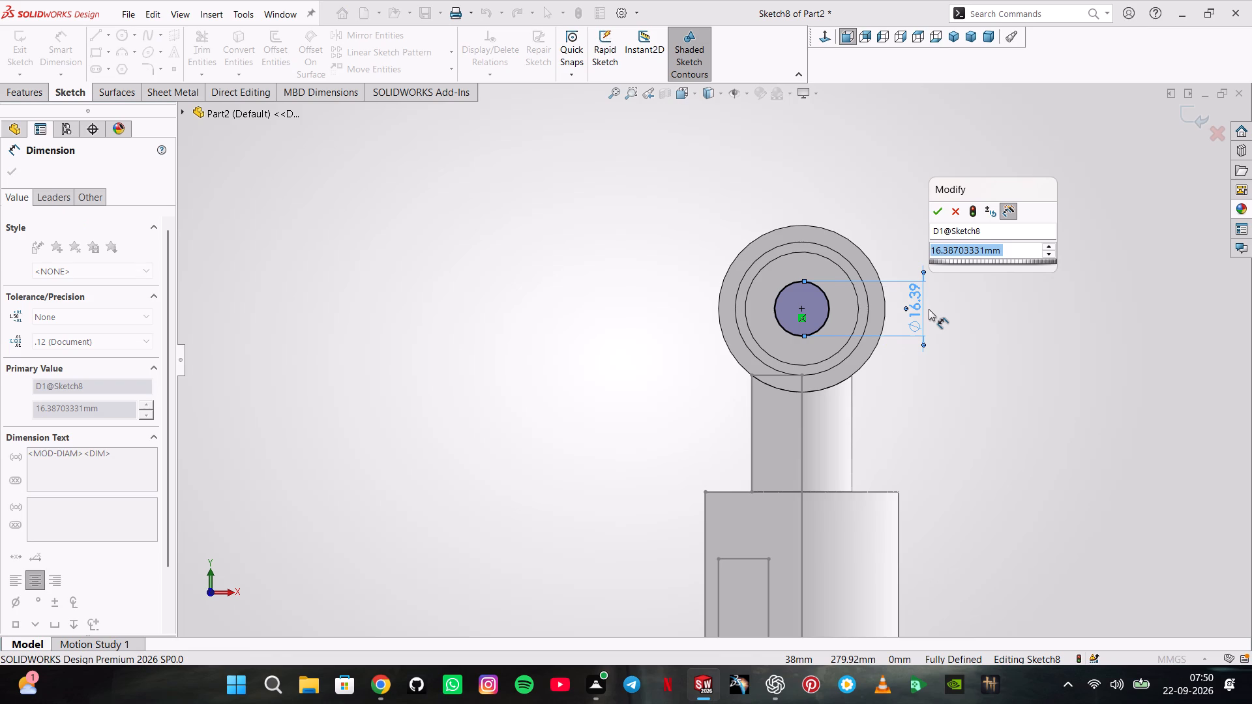
text(30)
key(Return)
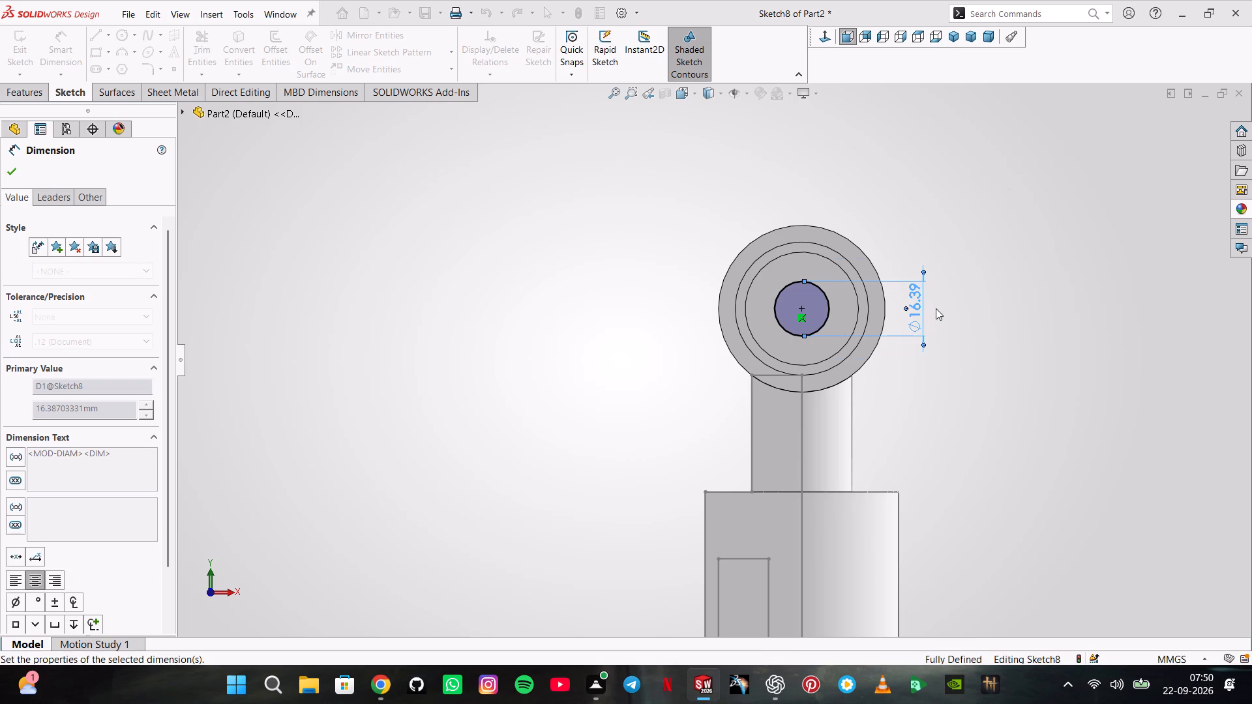
Extrude-cut the 30 mm circle Through All to open the bore of the upper eye.
click(44, 89)
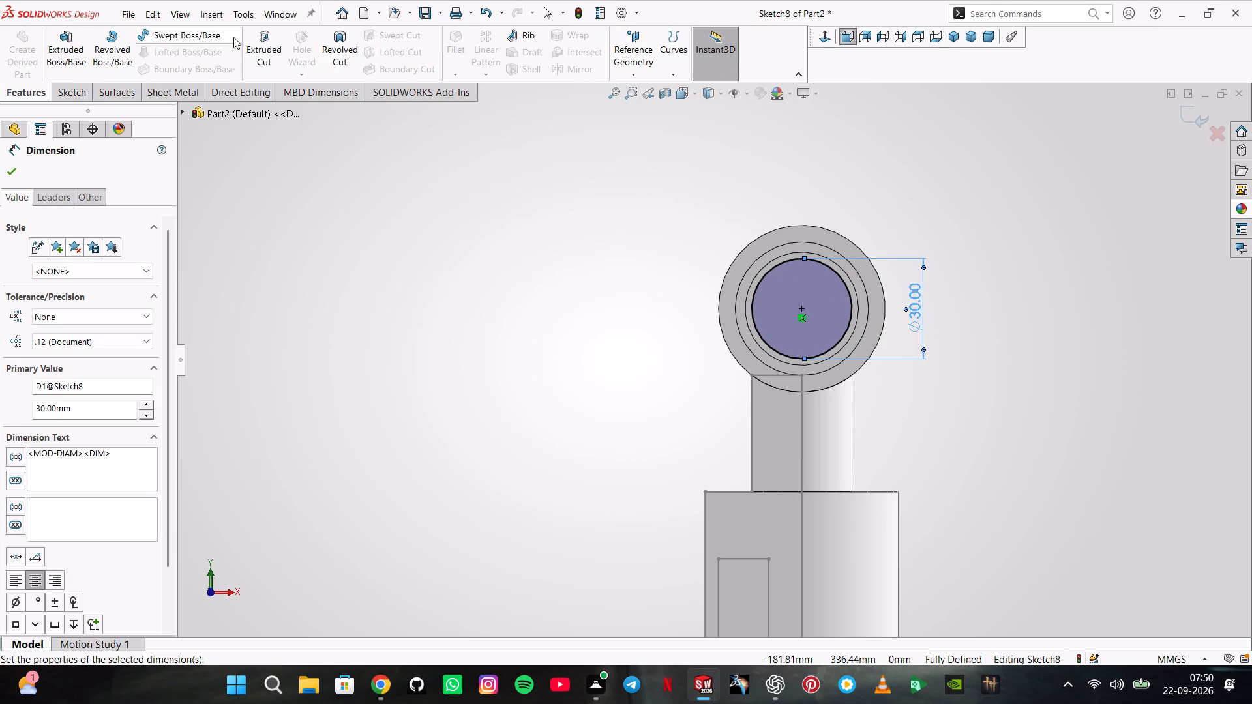
click(268, 46)
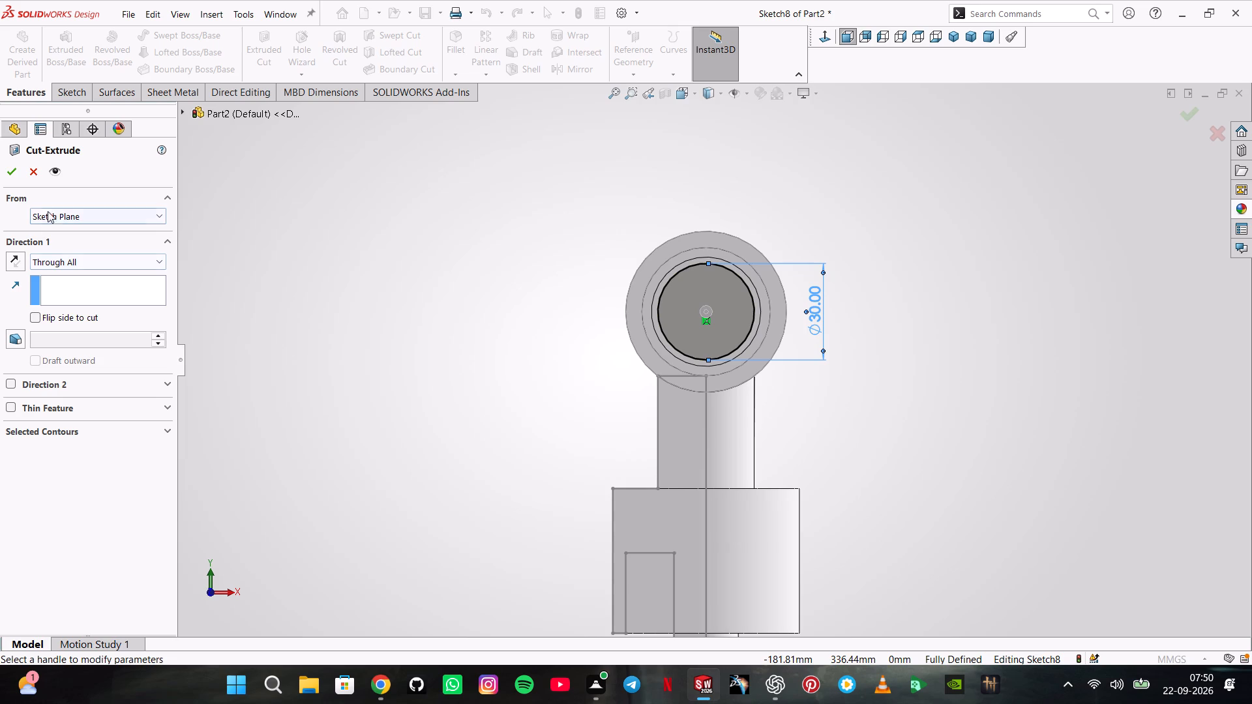
click(19, 169)
click(401, 247)
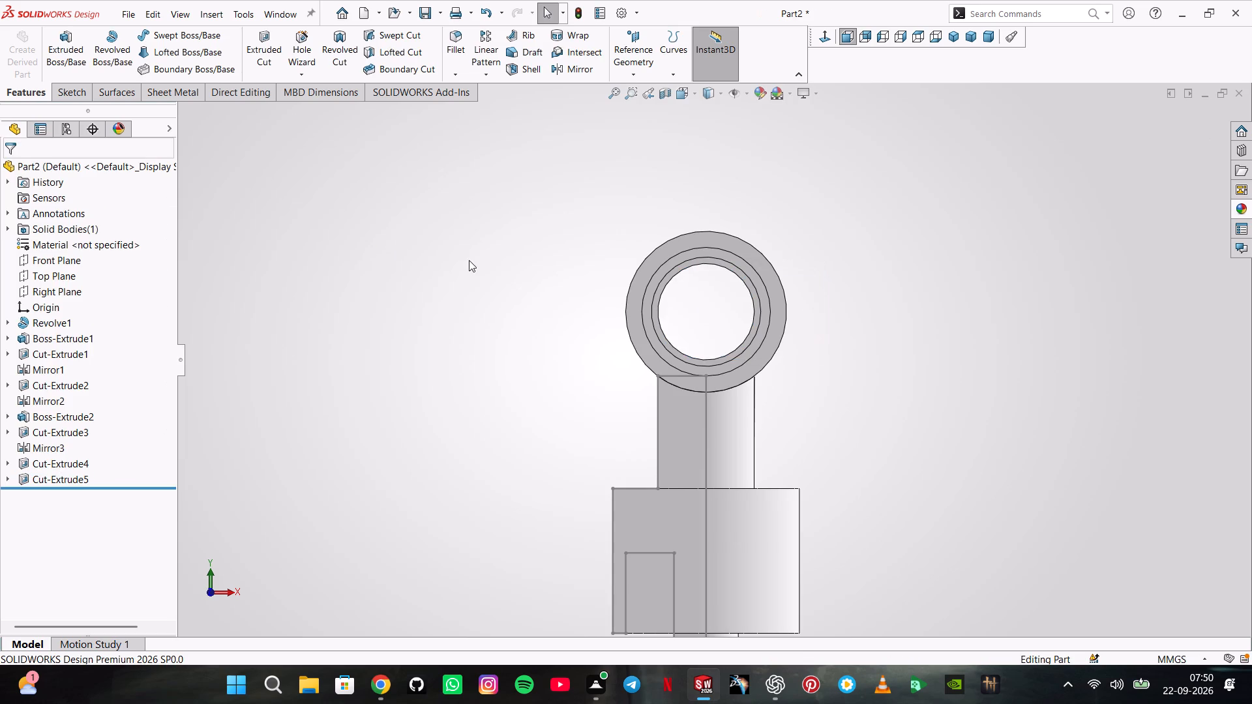
Try the chromium plate and brushed steel appearances on the part, and settle on polished steel.
middle_drag(466, 265, 375, 328)
scroll(415, 328, up, 3)
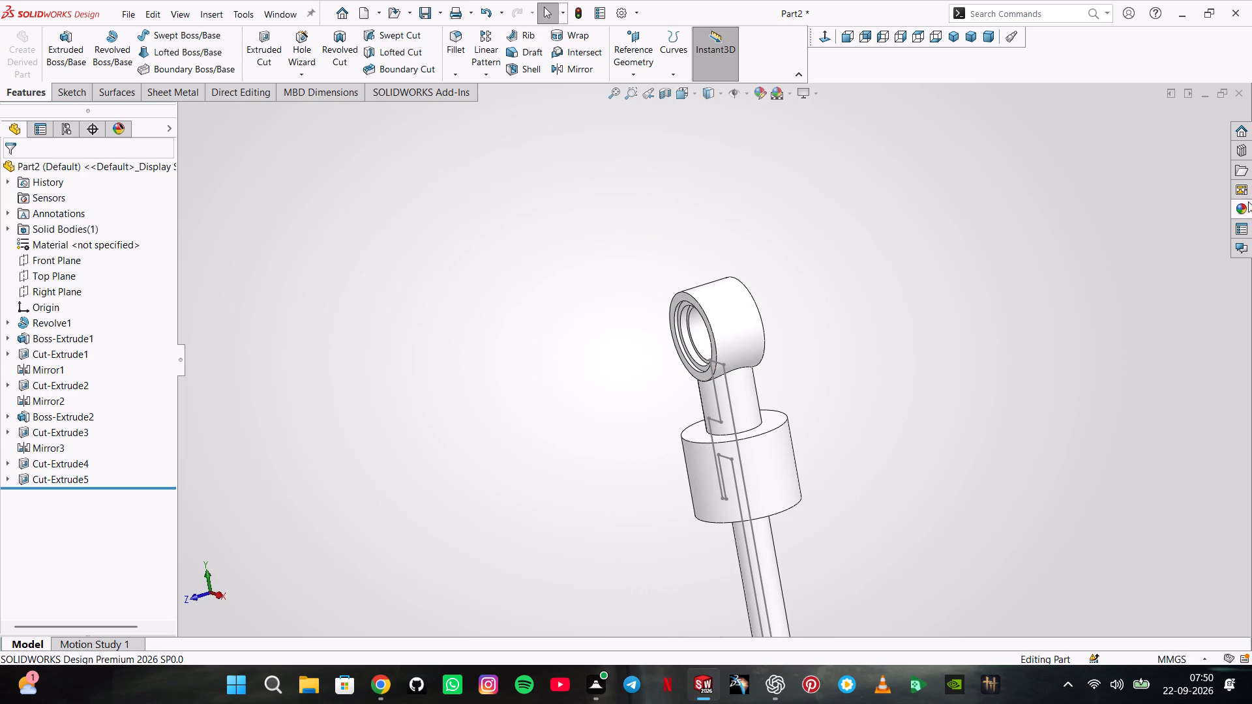
click(1248, 204)
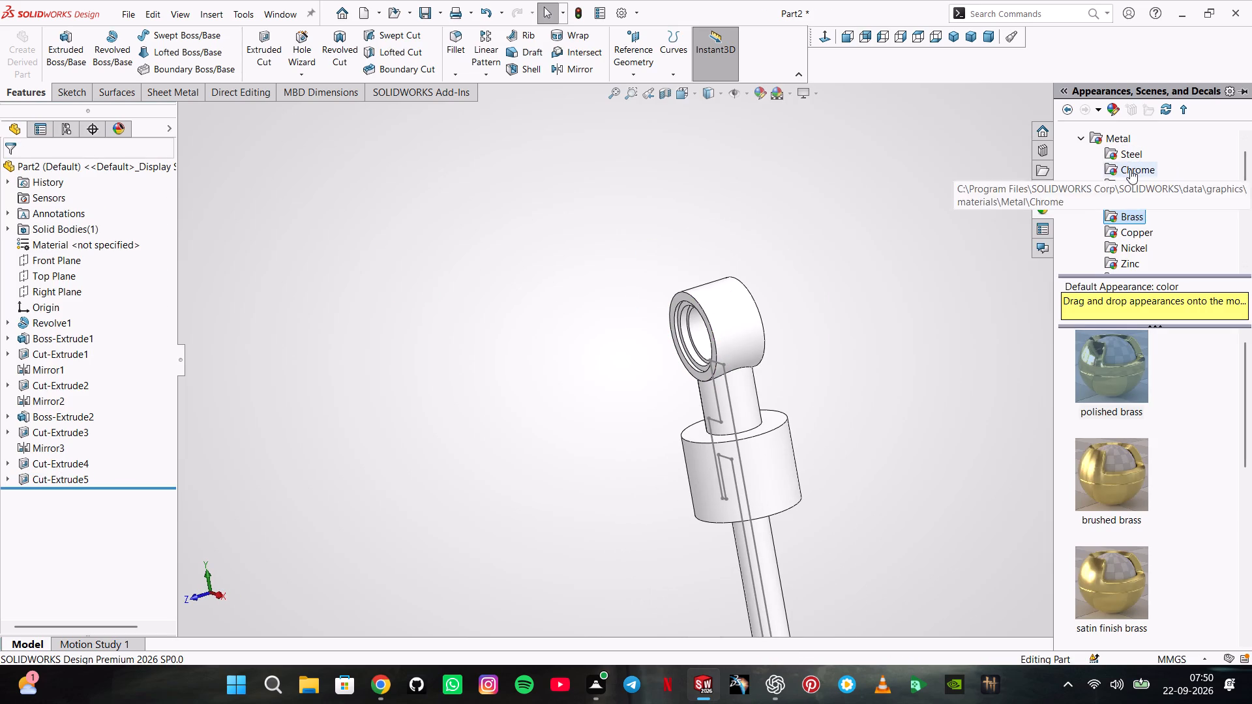
click(1130, 169)
double_click(1131, 381)
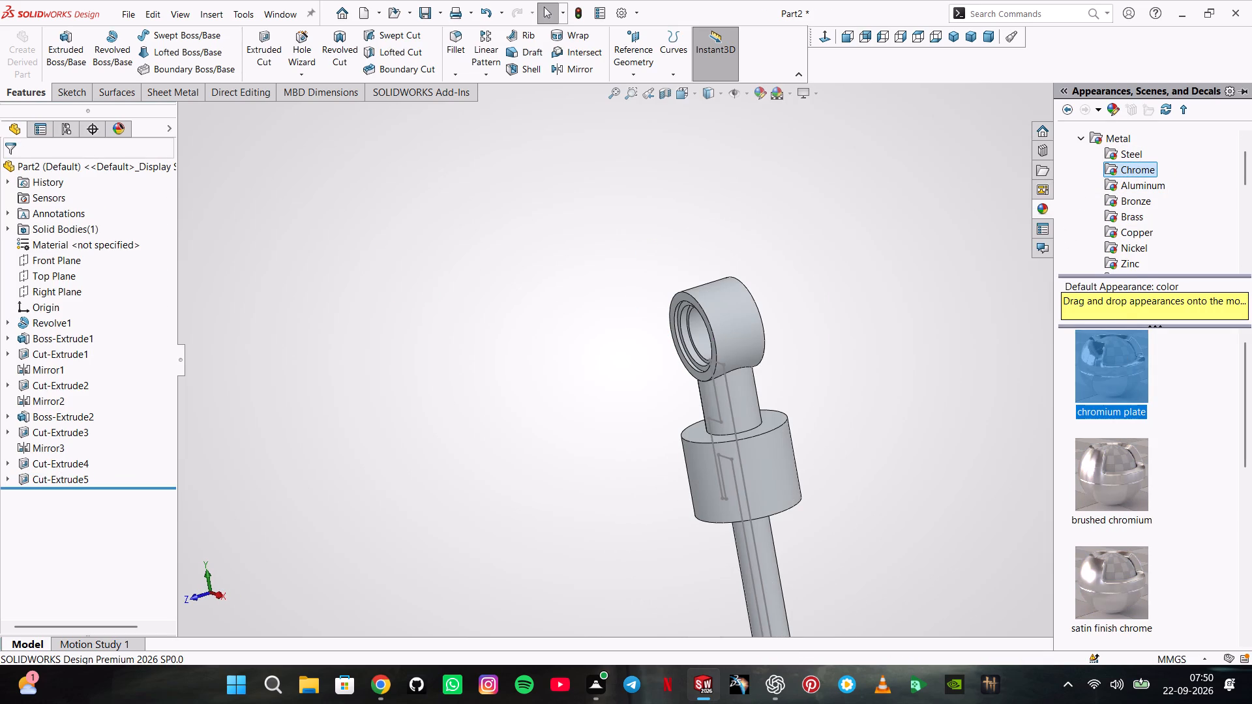
click(1138, 192)
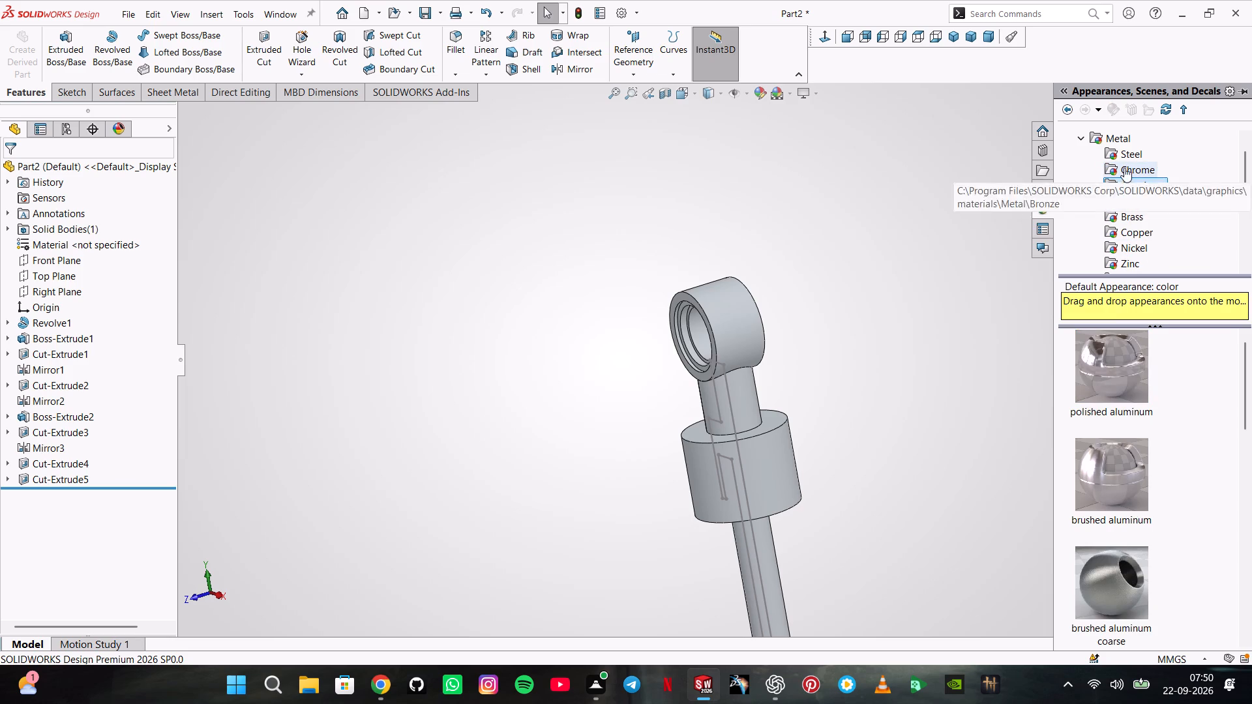
click(1127, 158)
double_click(1110, 459)
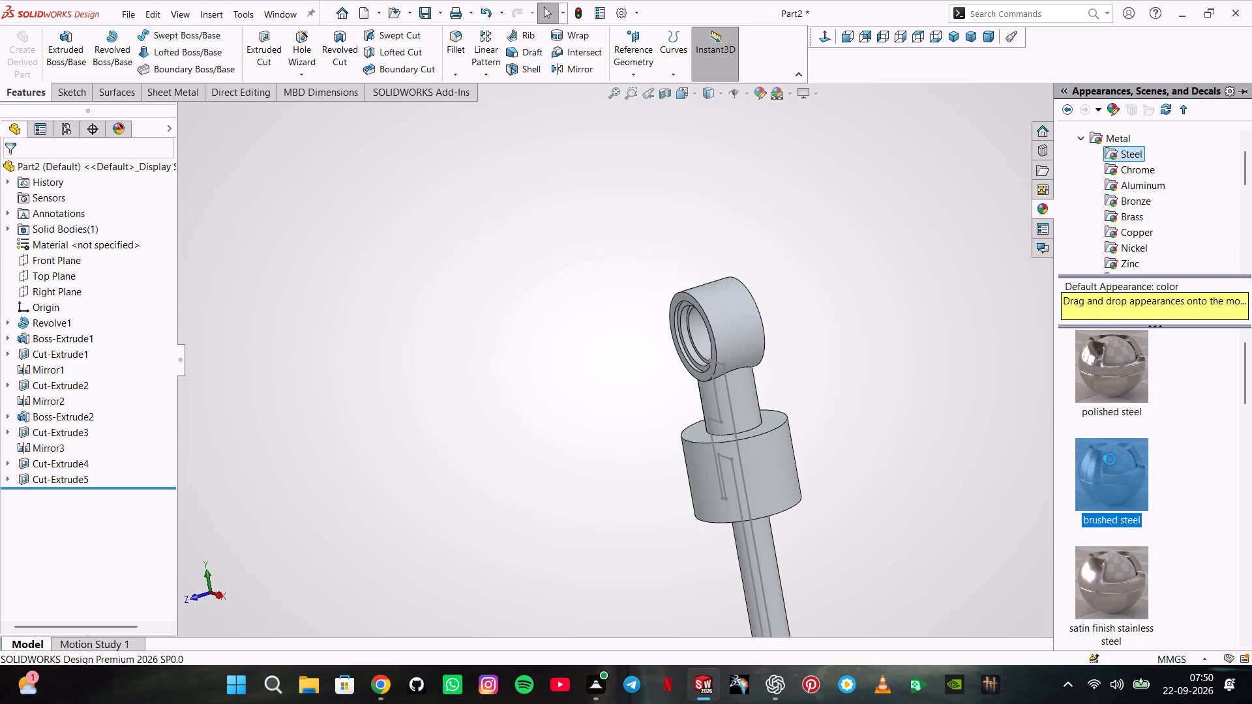
double_click(1088, 364)
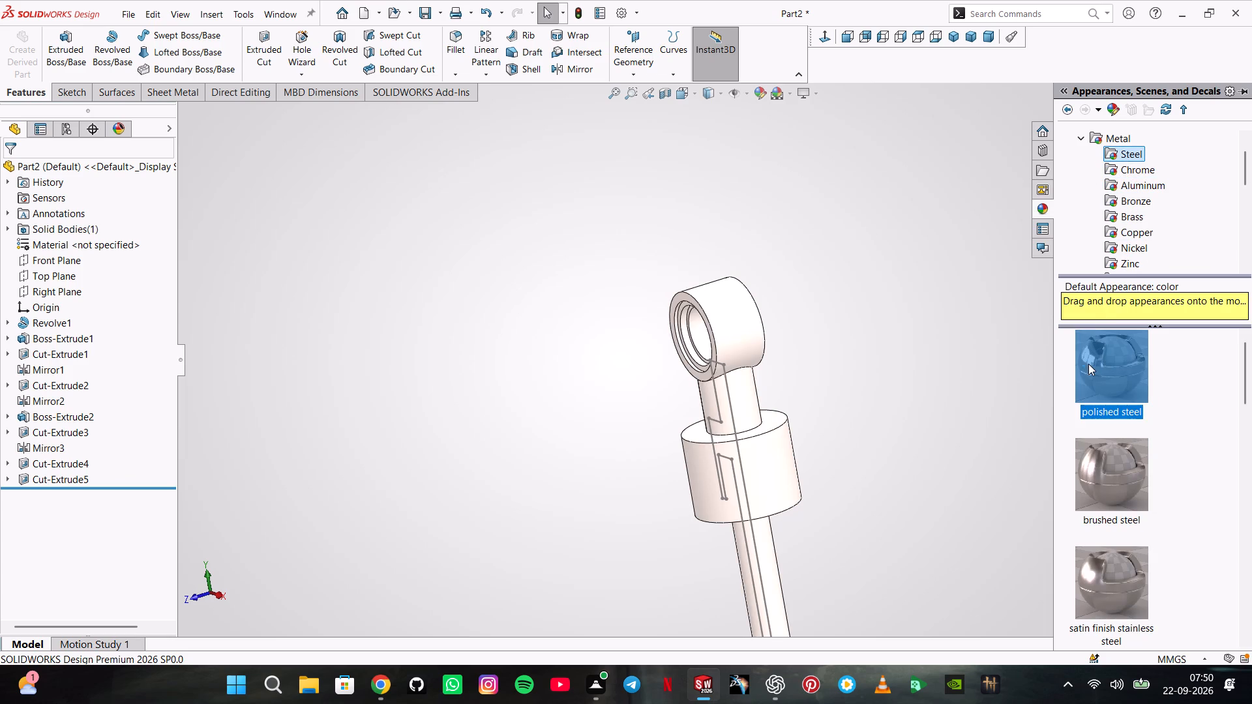
Change the scene display so the part shows darker, more realistic metallic shading with a floor shadow.
click(792, 87)
click(827, 149)
scroll(895, 275, up, 1)
middle_drag(895, 275, 903, 278)
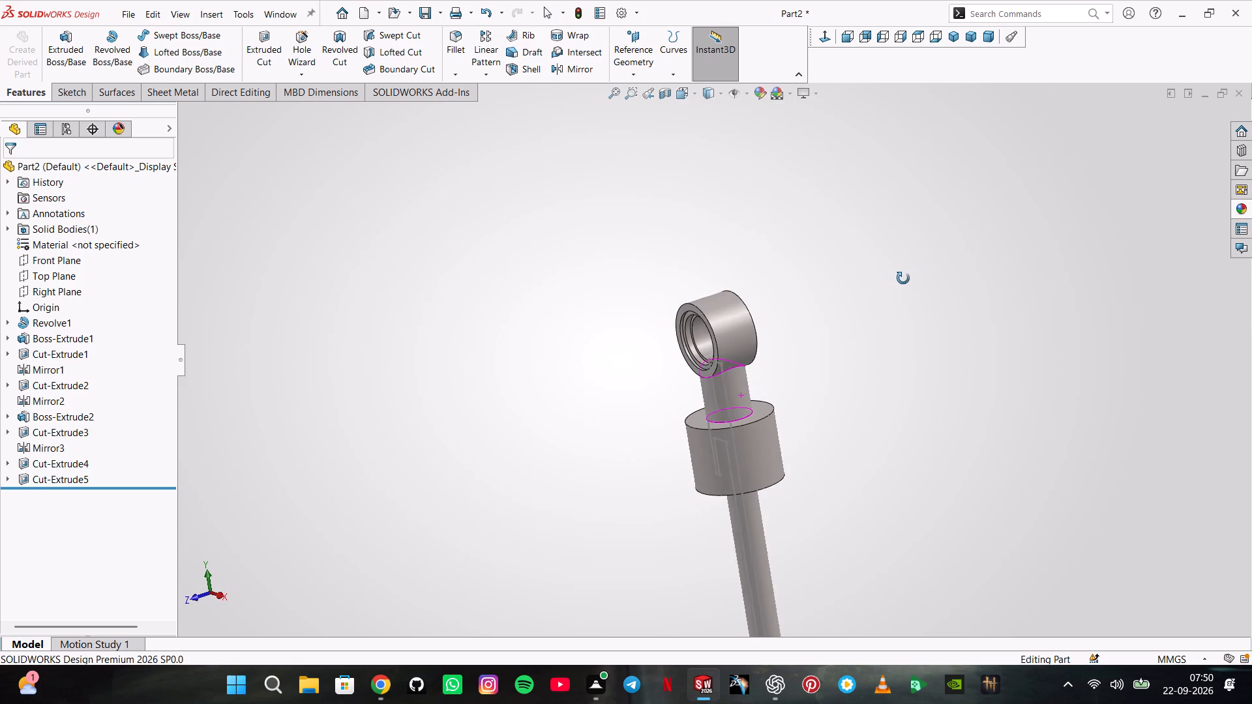
middle_drag(903, 278, 916, 278)
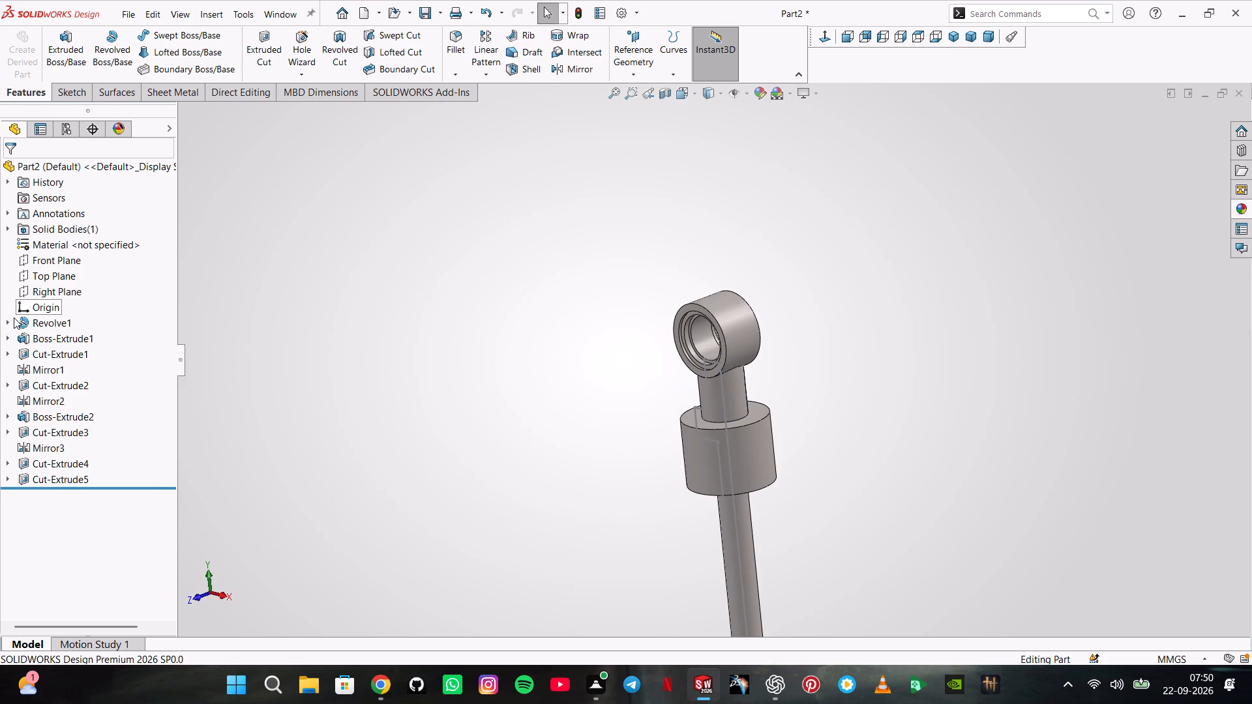
Hide Sketch1 under the Revolve1 feature and collapse the feature in the tree.
click(9, 318)
right_click(50, 338)
click(65, 323)
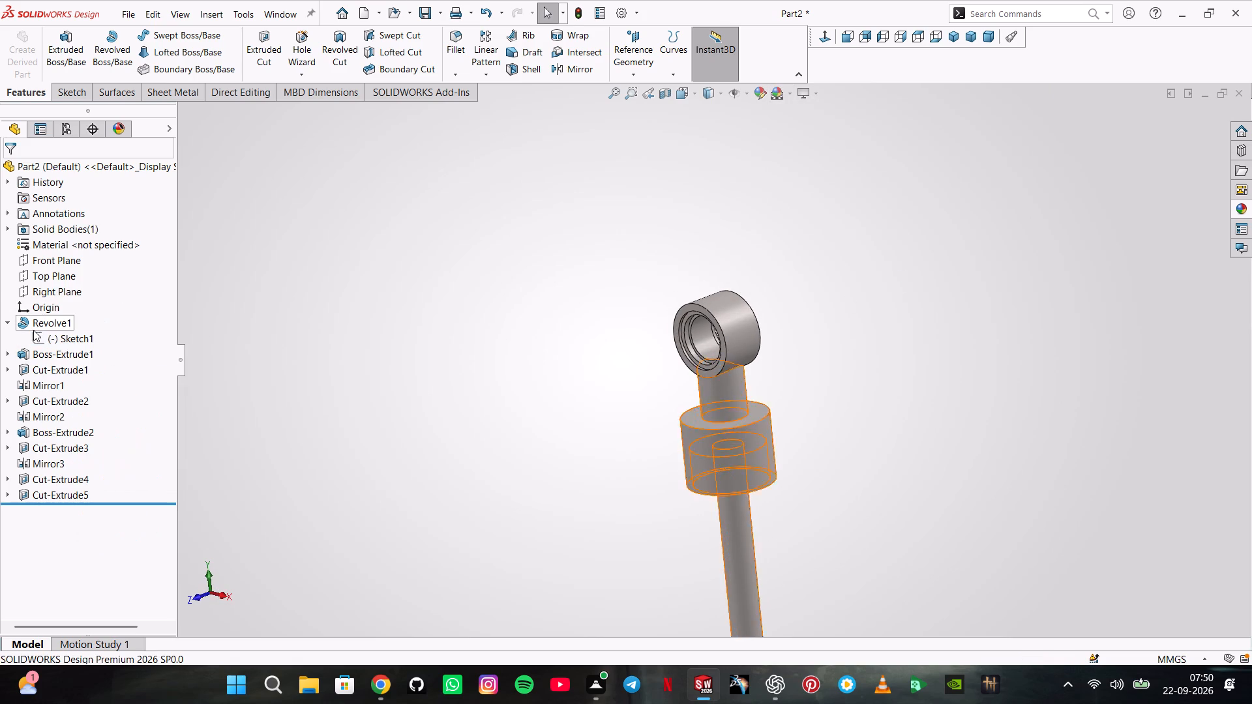
click(7, 321)
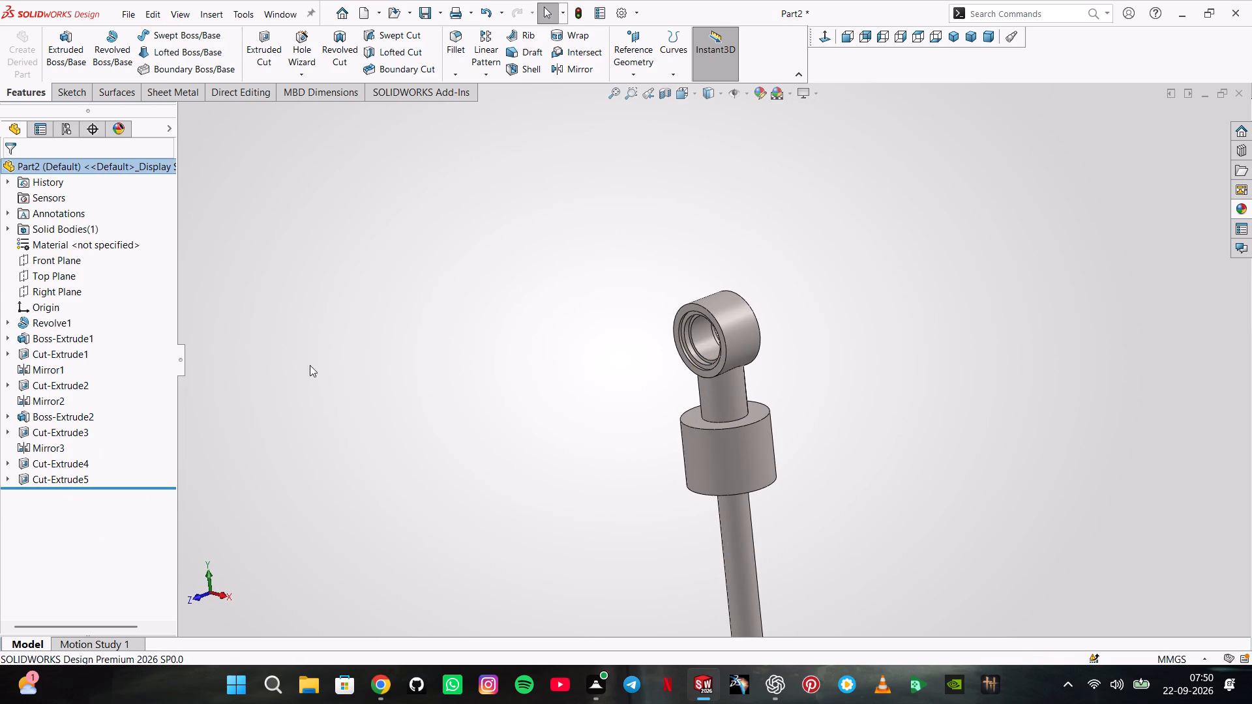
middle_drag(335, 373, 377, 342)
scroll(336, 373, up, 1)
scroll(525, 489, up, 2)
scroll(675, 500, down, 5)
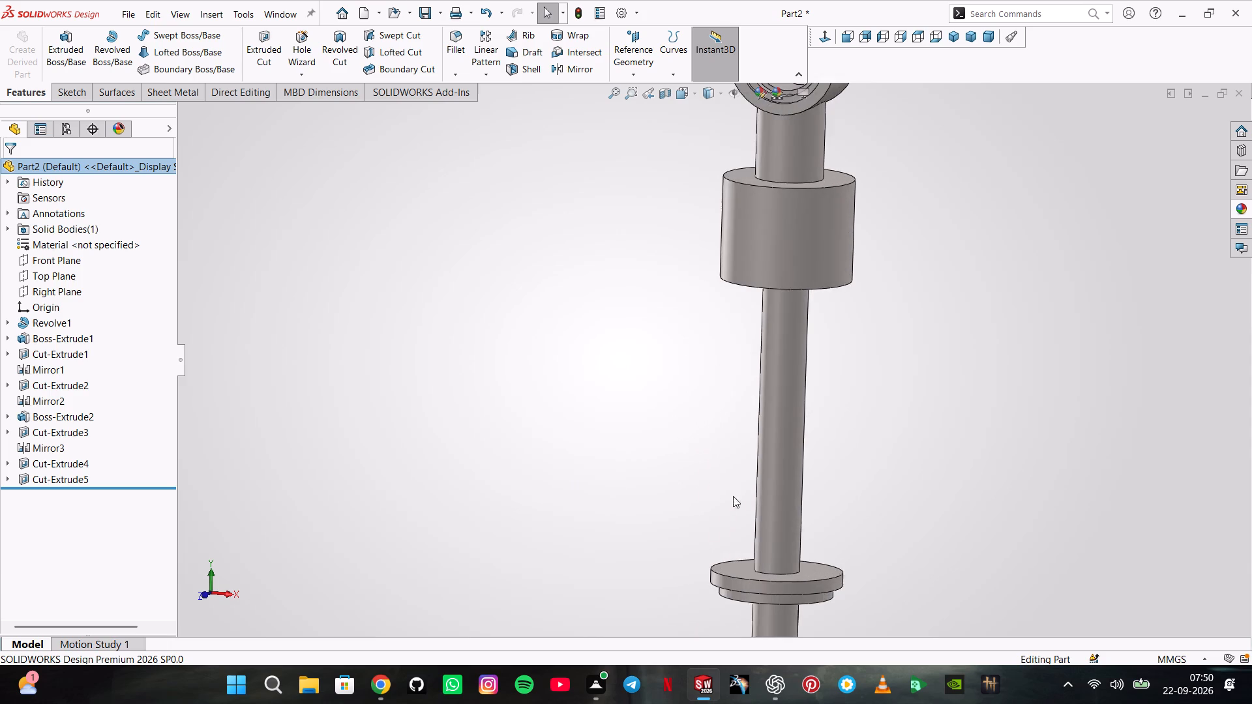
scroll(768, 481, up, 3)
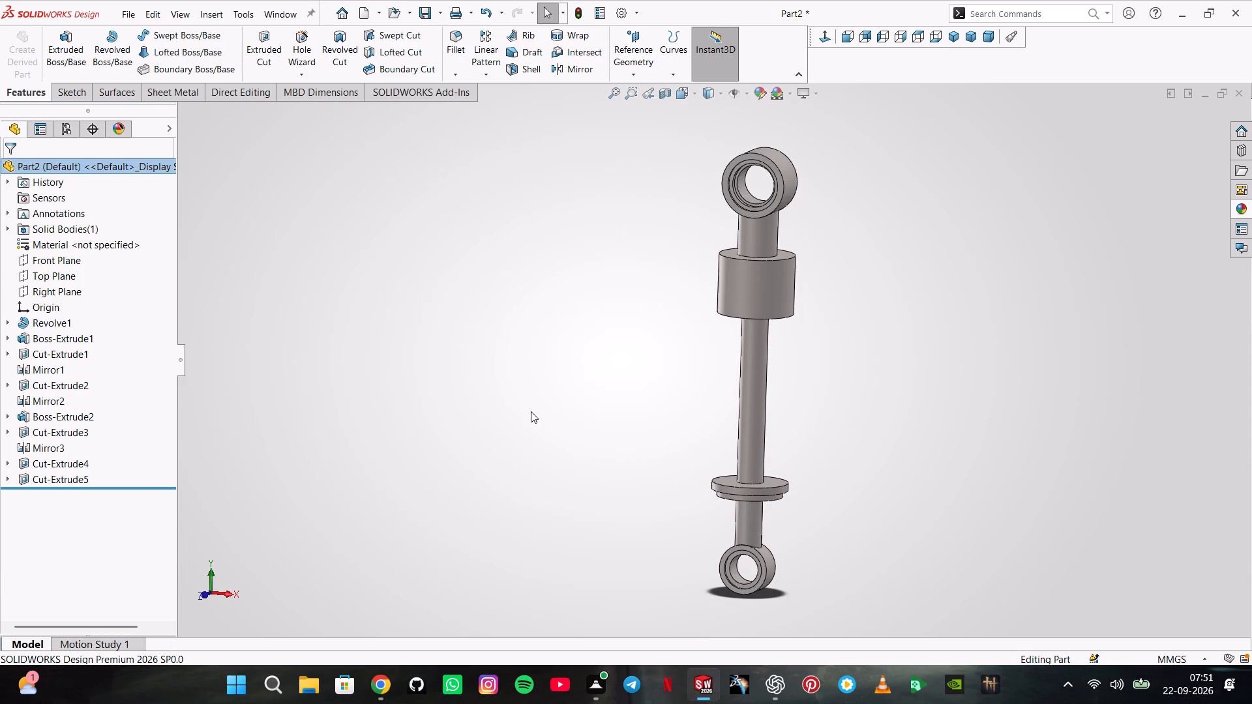
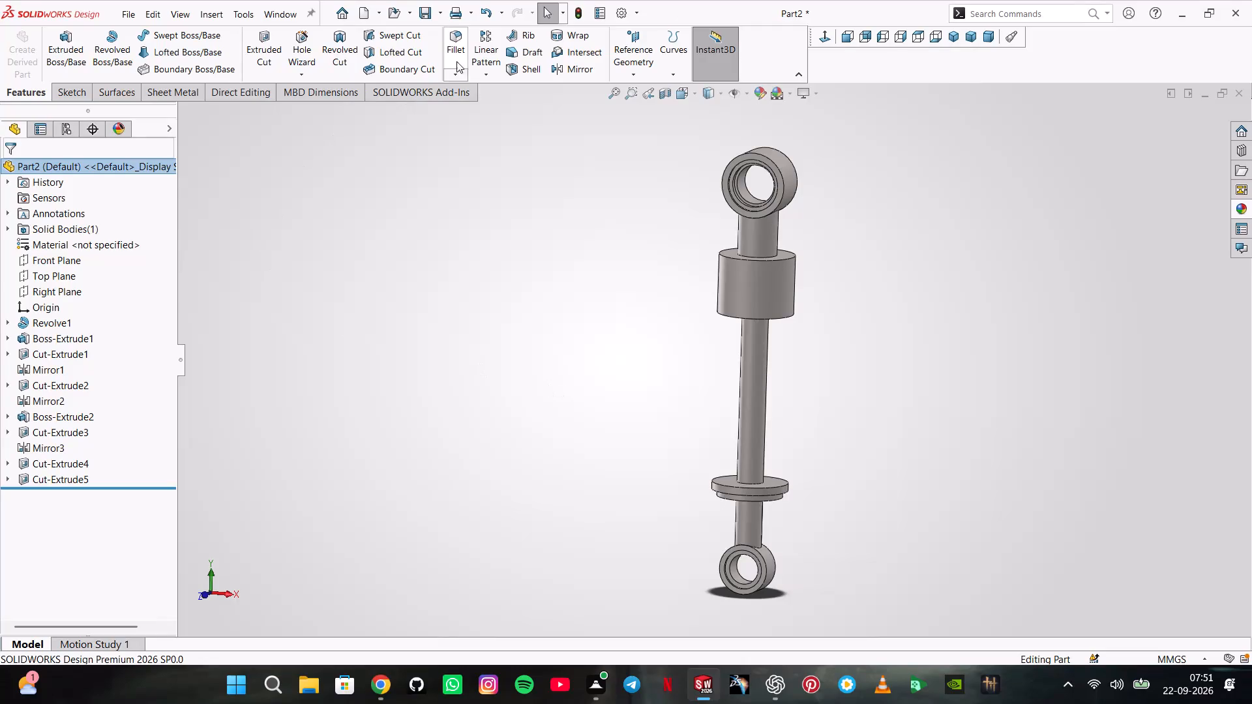
Start a helix sketch on the upper face of the lower flange and convert the face's circular outline into it.
click(681, 75)
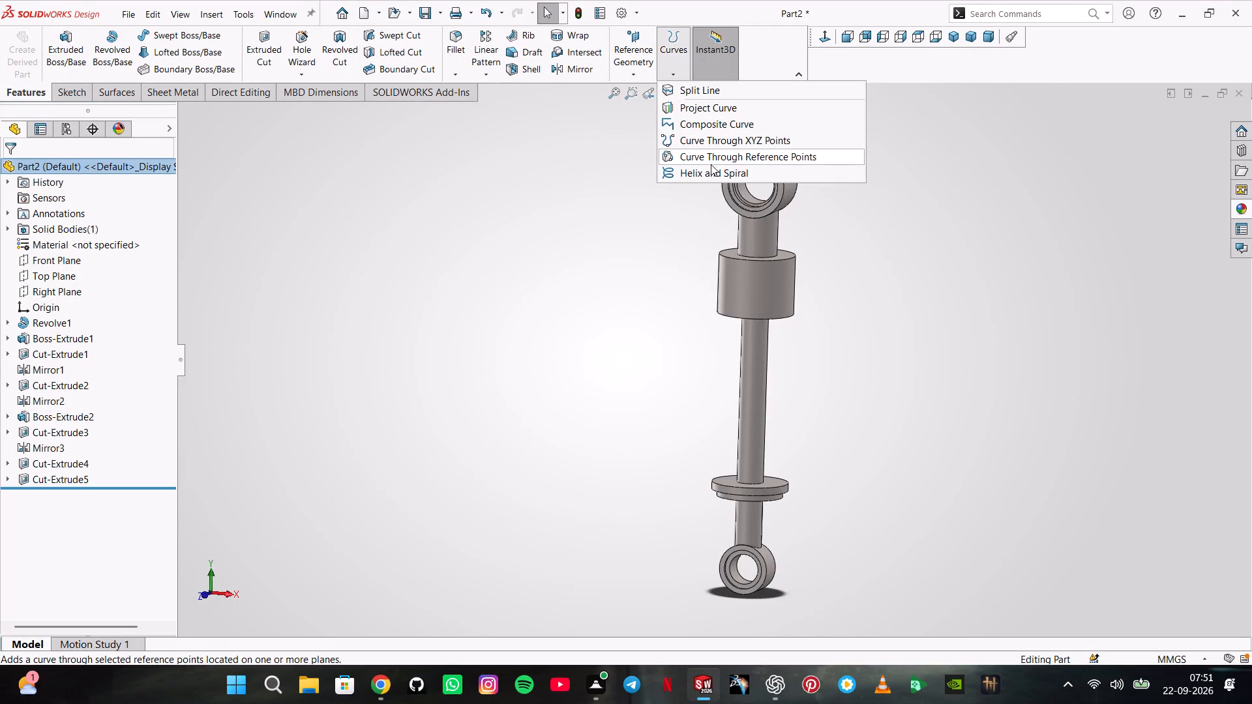
click(713, 168)
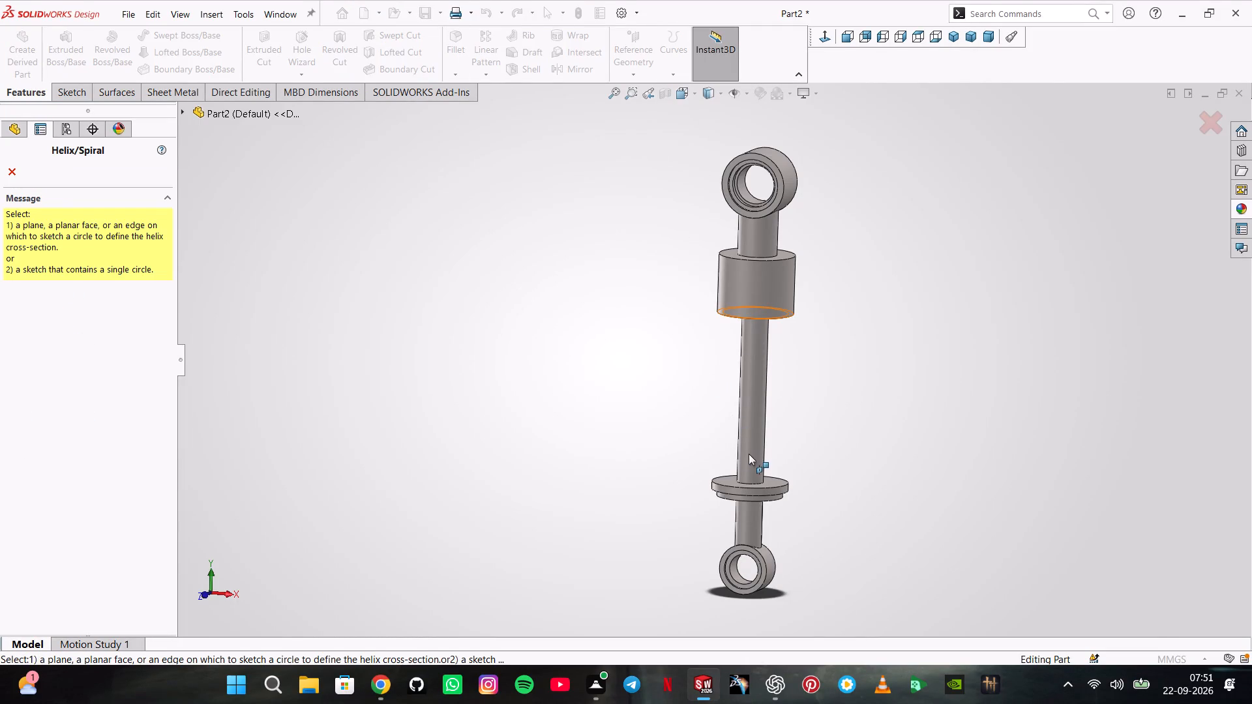
middle_drag(749, 454, 746, 506)
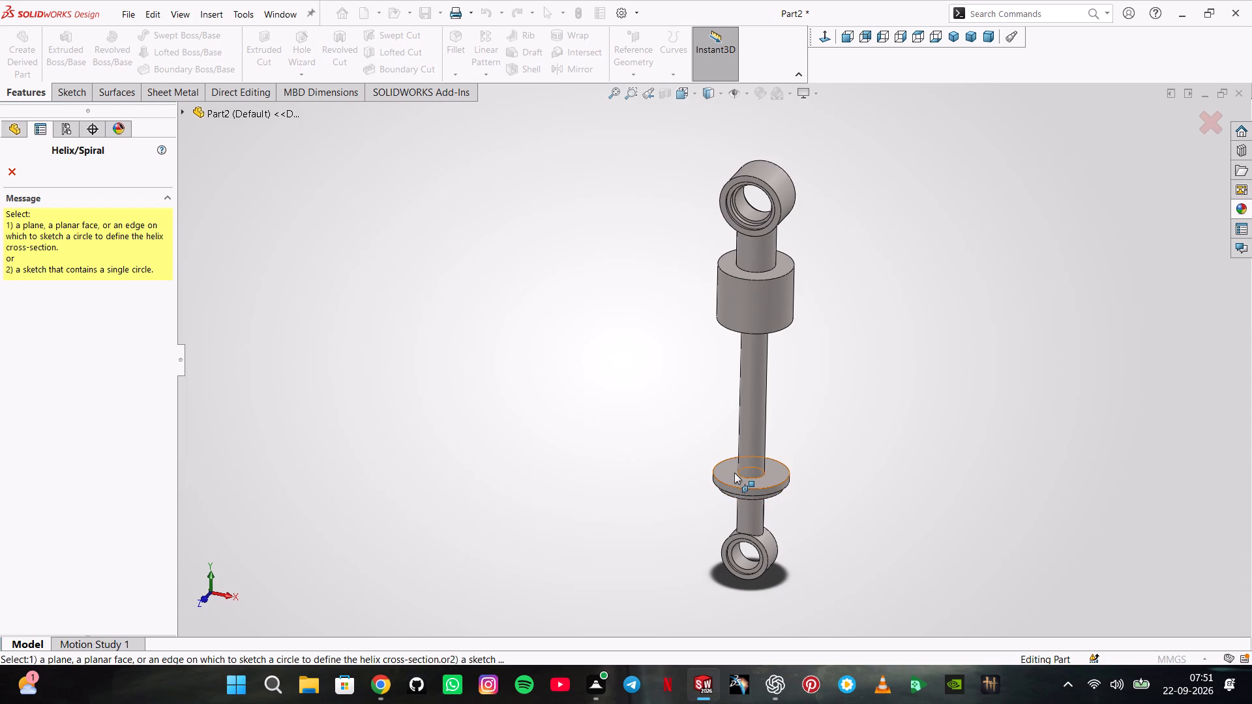
click(734, 473)
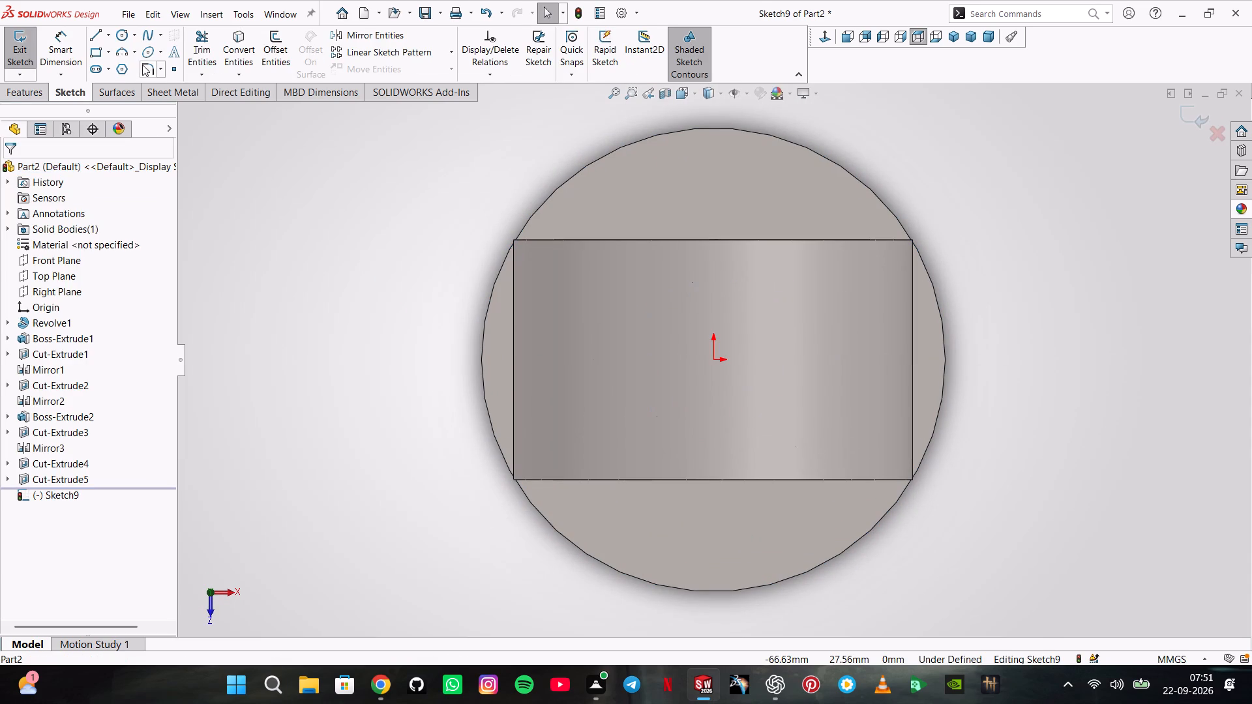
click(228, 48)
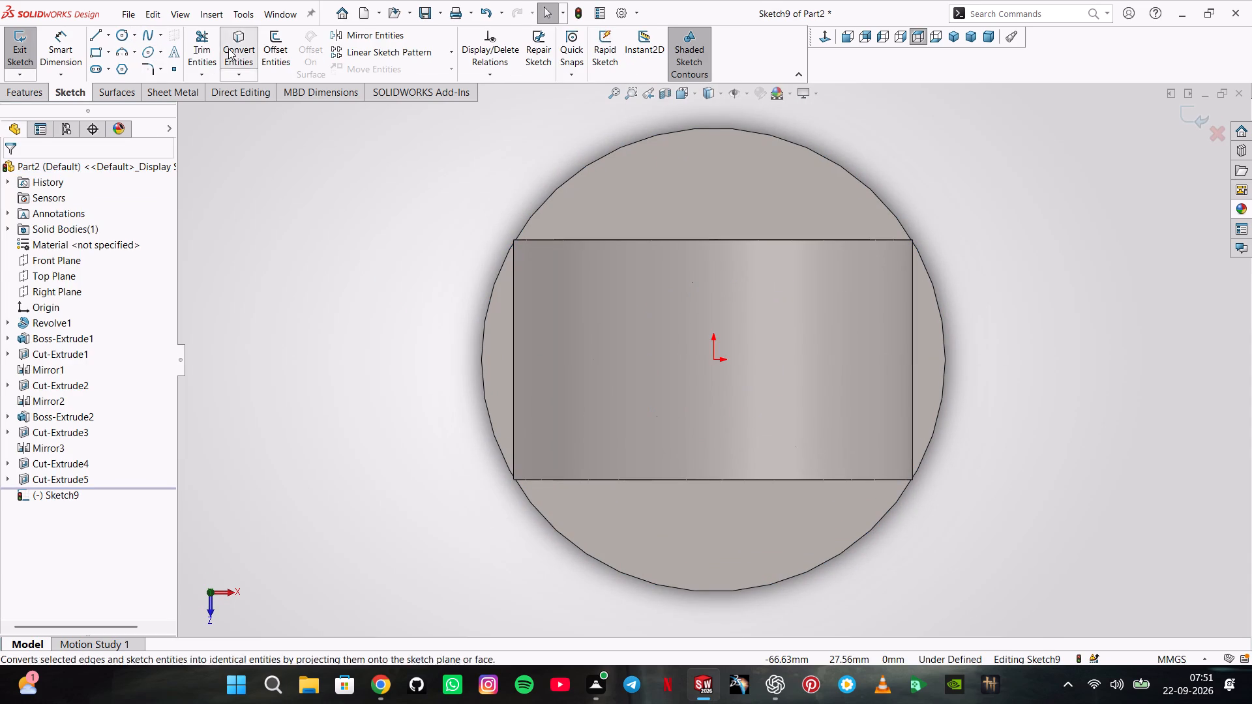
click(677, 173)
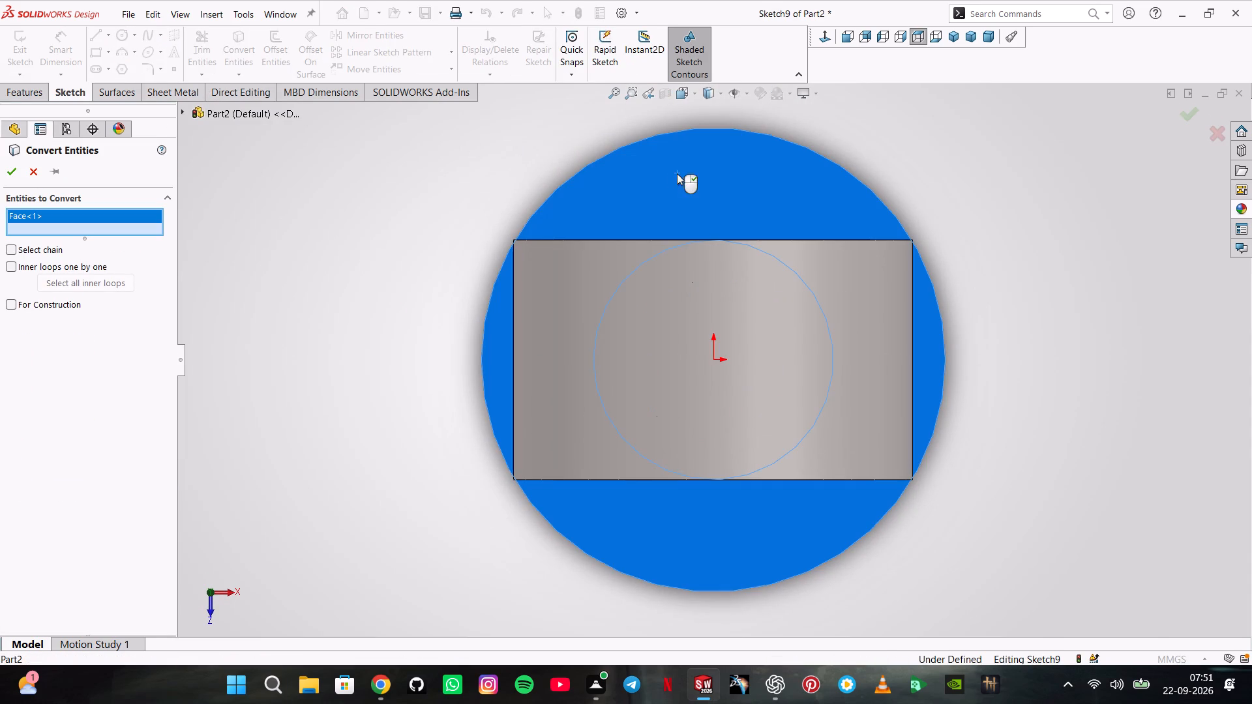
click(4, 171)
Create a helix from the converted flange circle, defined by Height and Pitch, with a height of 155 mm.
scroll(284, 249, up, 1)
middle_drag(284, 249, 285, 237)
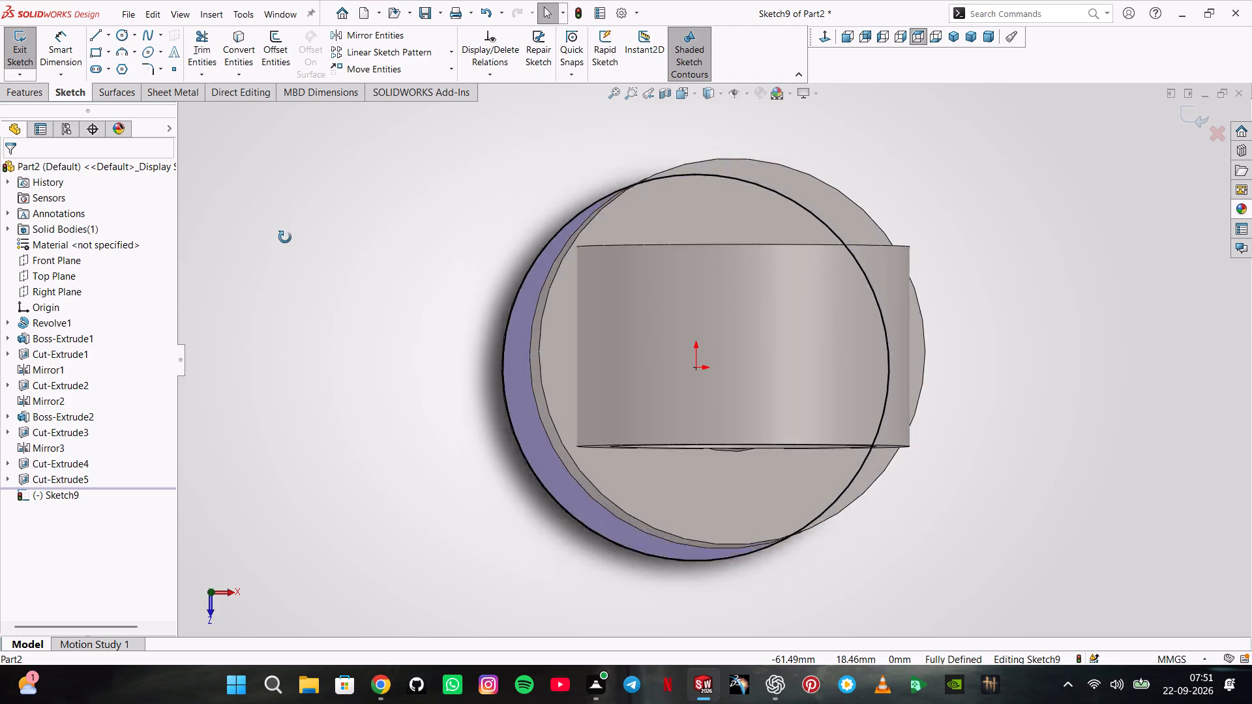
middle_drag(285, 237, 286, 167)
scroll(282, 229, up, 1)
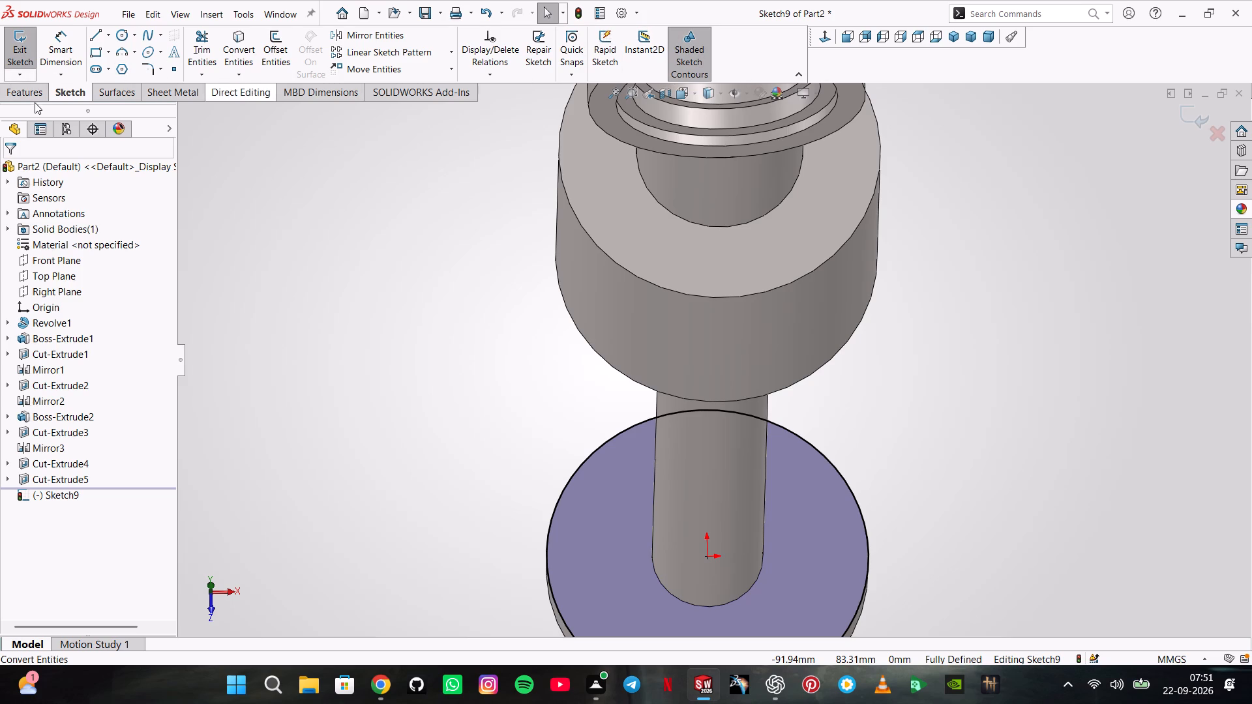
click(42, 85)
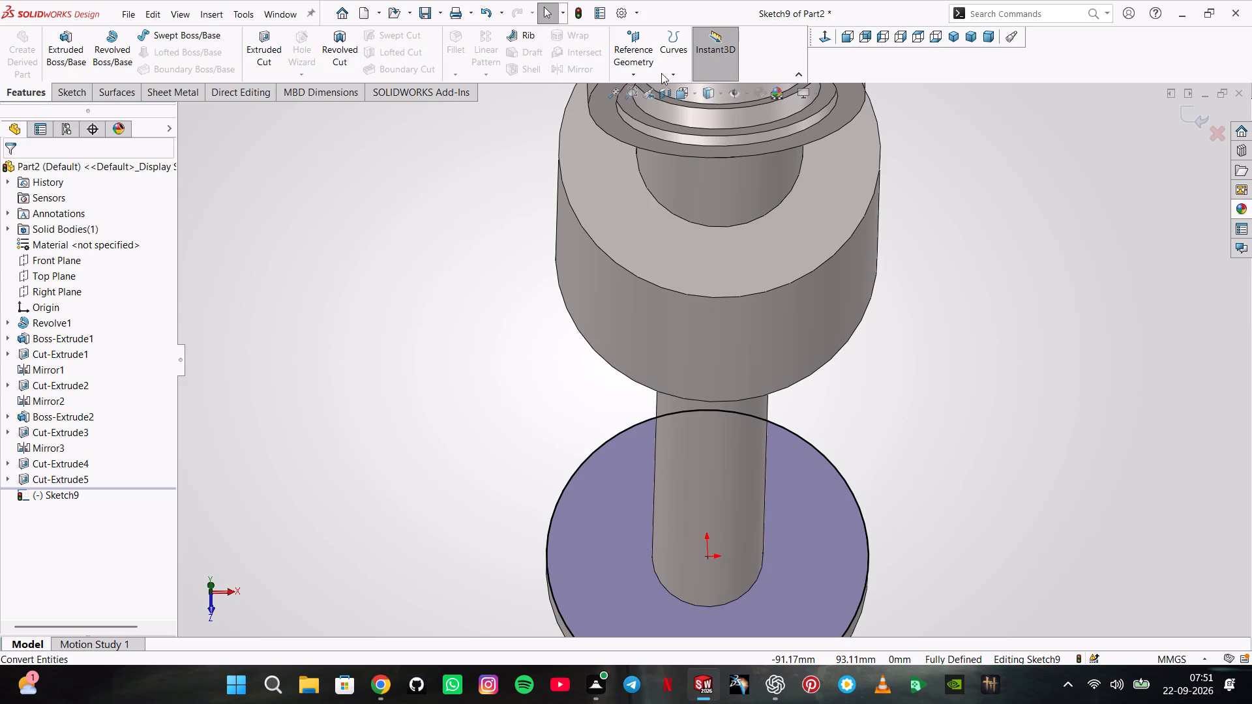
click(670, 80)
click(689, 108)
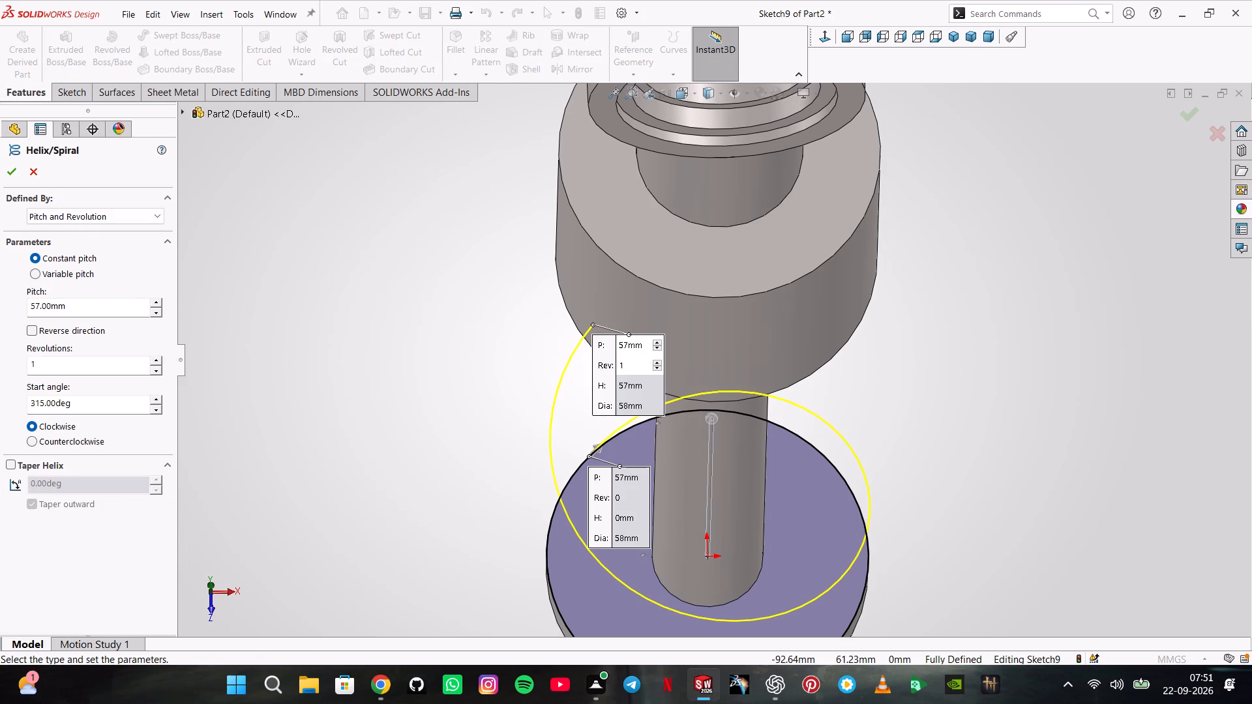
click(104, 216)
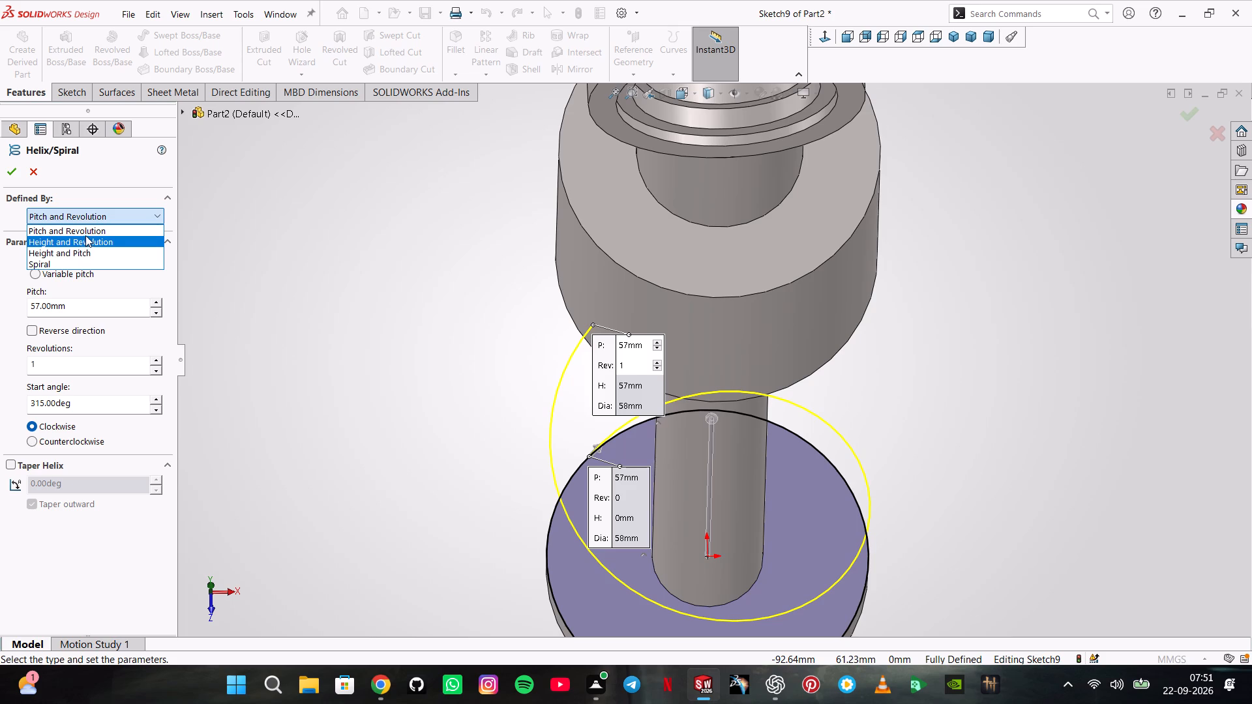
click(84, 250)
double_click(110, 315)
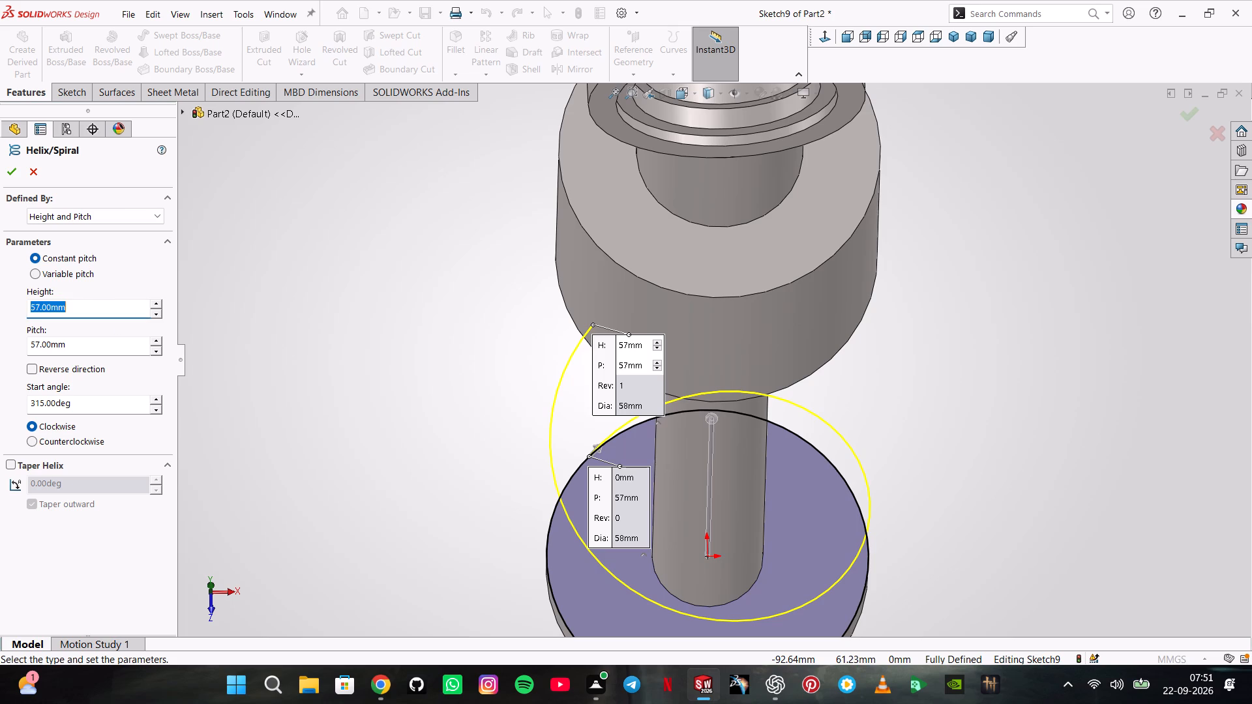
key(1)
key(5)
key(5)
key(Return)
key(Return)
key(Return)
key(Return)
key(Return)
key(Return)
key(Return)
key(Return)
key(Return)
key(Return)
key(Return)
key(Return)
key(Return)
key(Return)
key(Return)
key(Return)
key(Return)
key(Return)
key(Return)
key(Return)
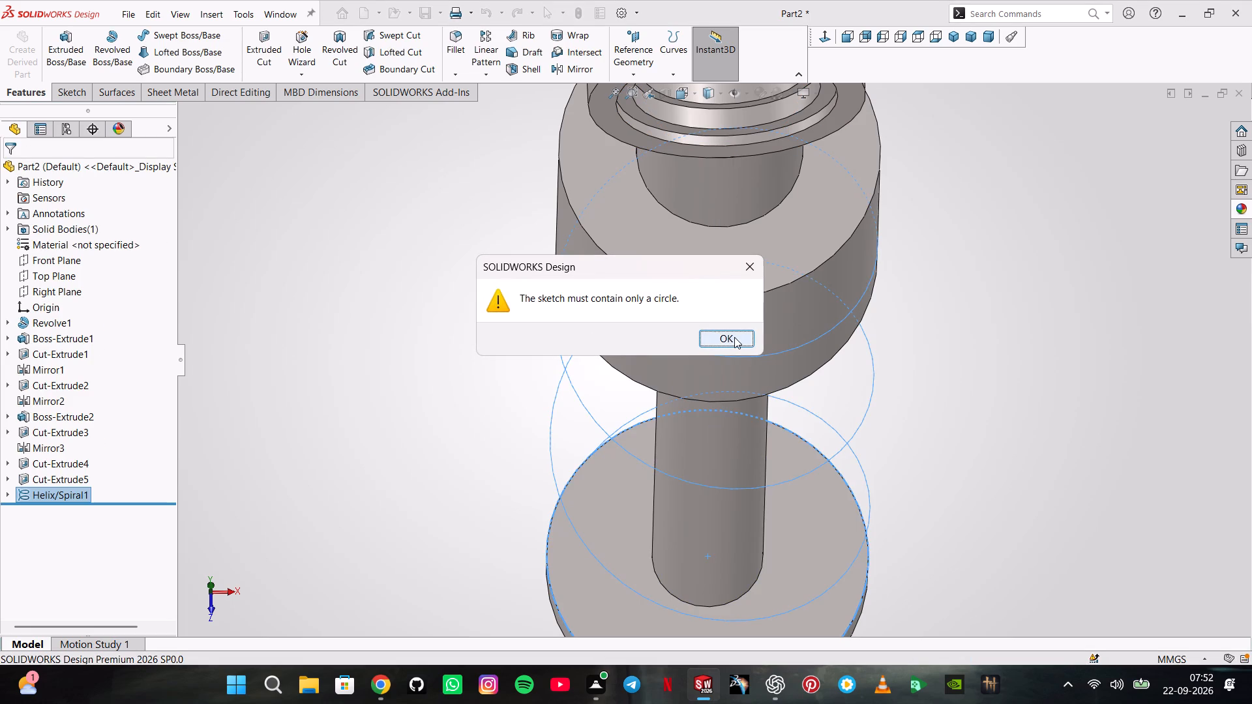
click(734, 337)
Edit the helix and set its constant pitch to 25 mm.
right_click(83, 493)
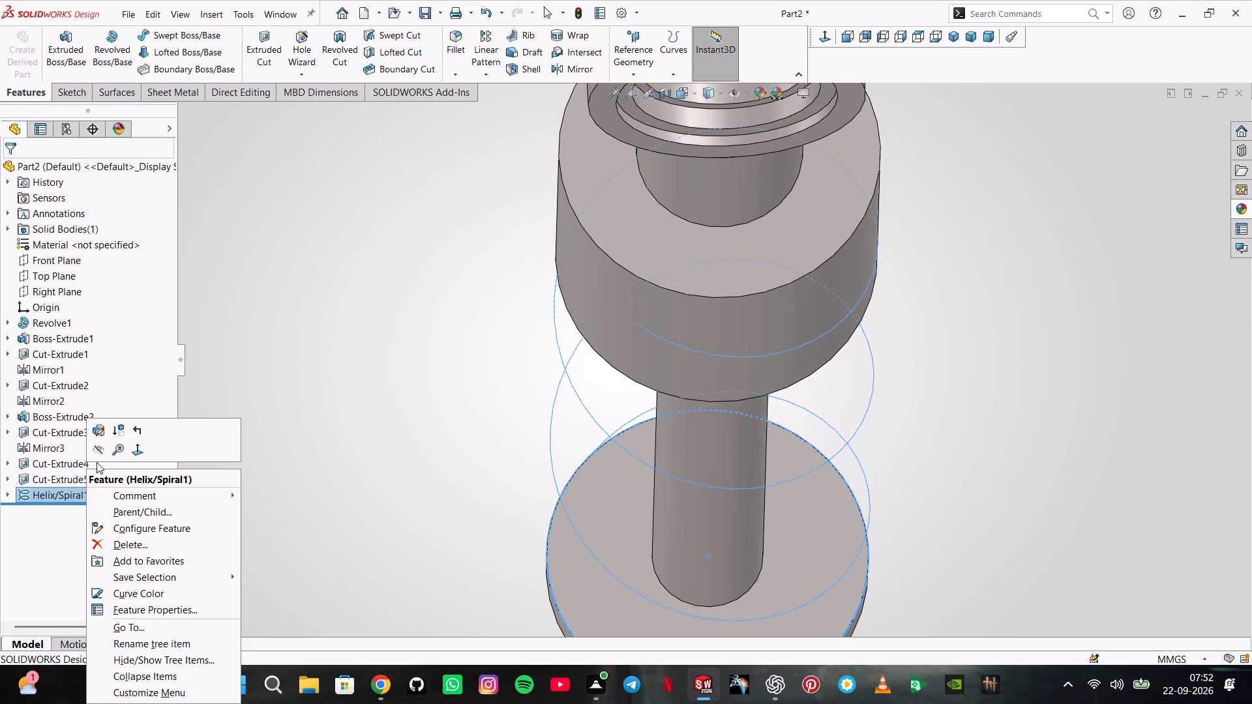
click(97, 432)
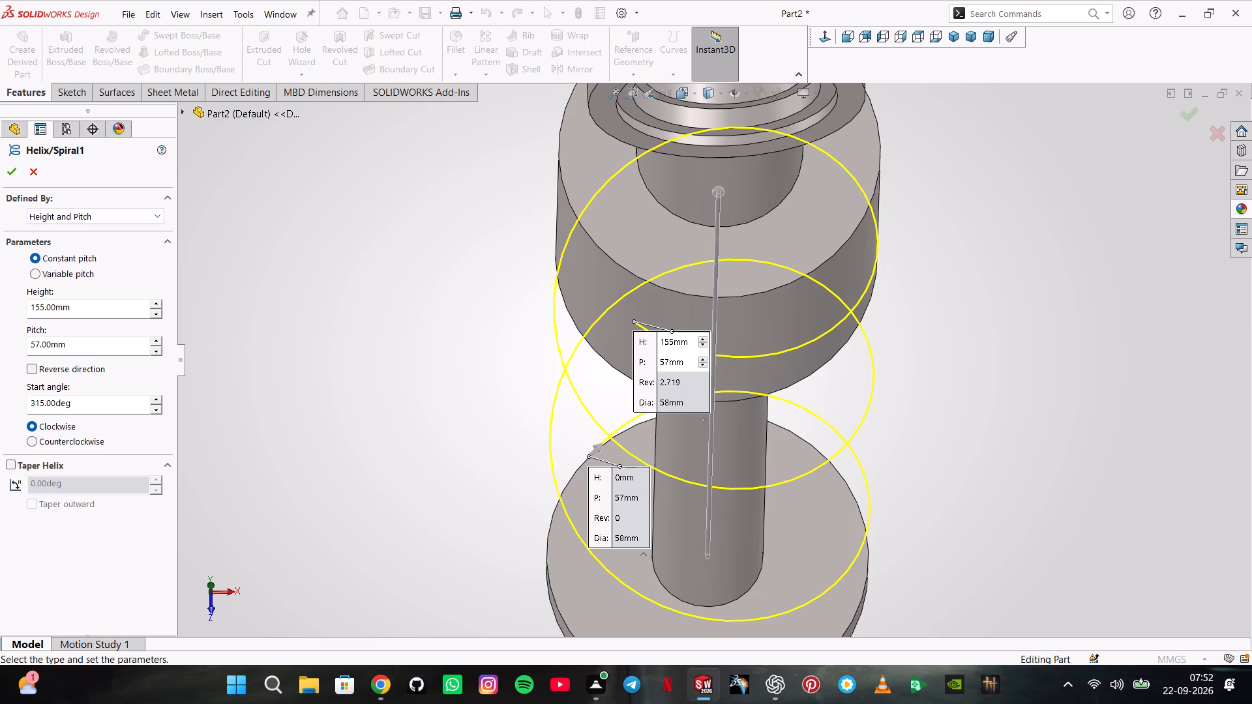
double_click(95, 349)
key(3)
key(BackSpace)
key(2)
key(5)
key(Return)
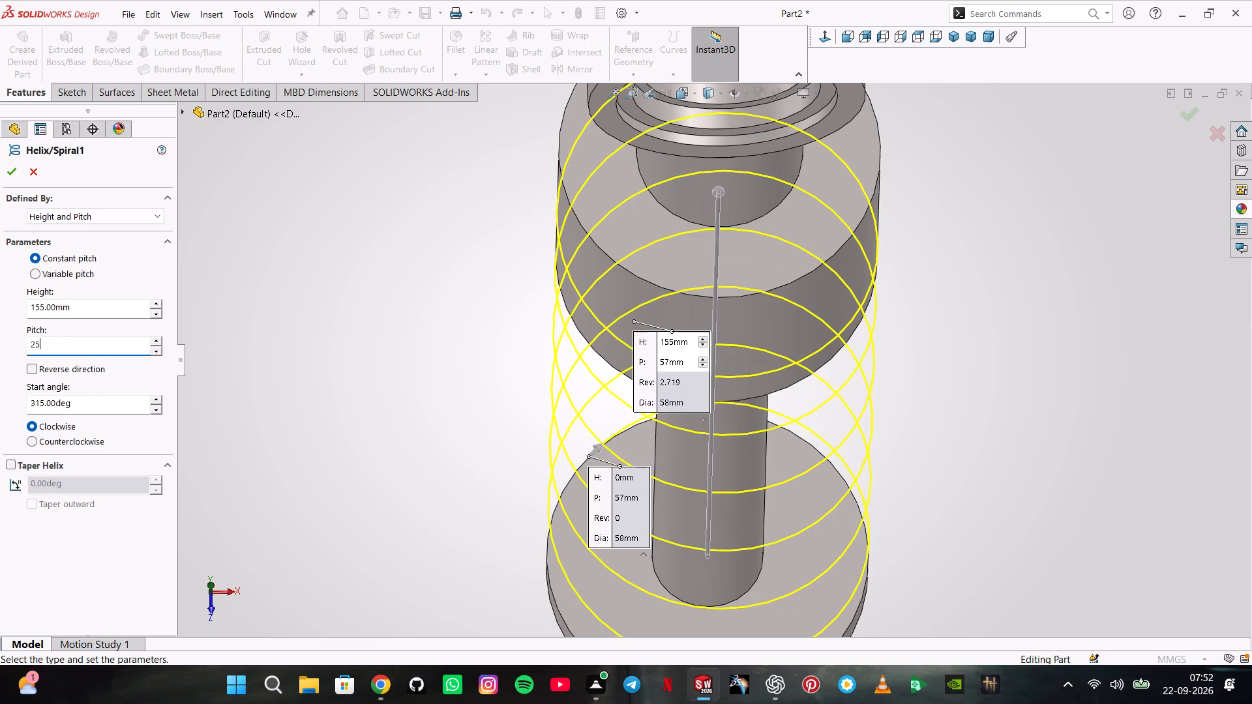
Make the helix counterclockwise with a start angle of 0 degrees and accept the edit.
double_click(78, 407)
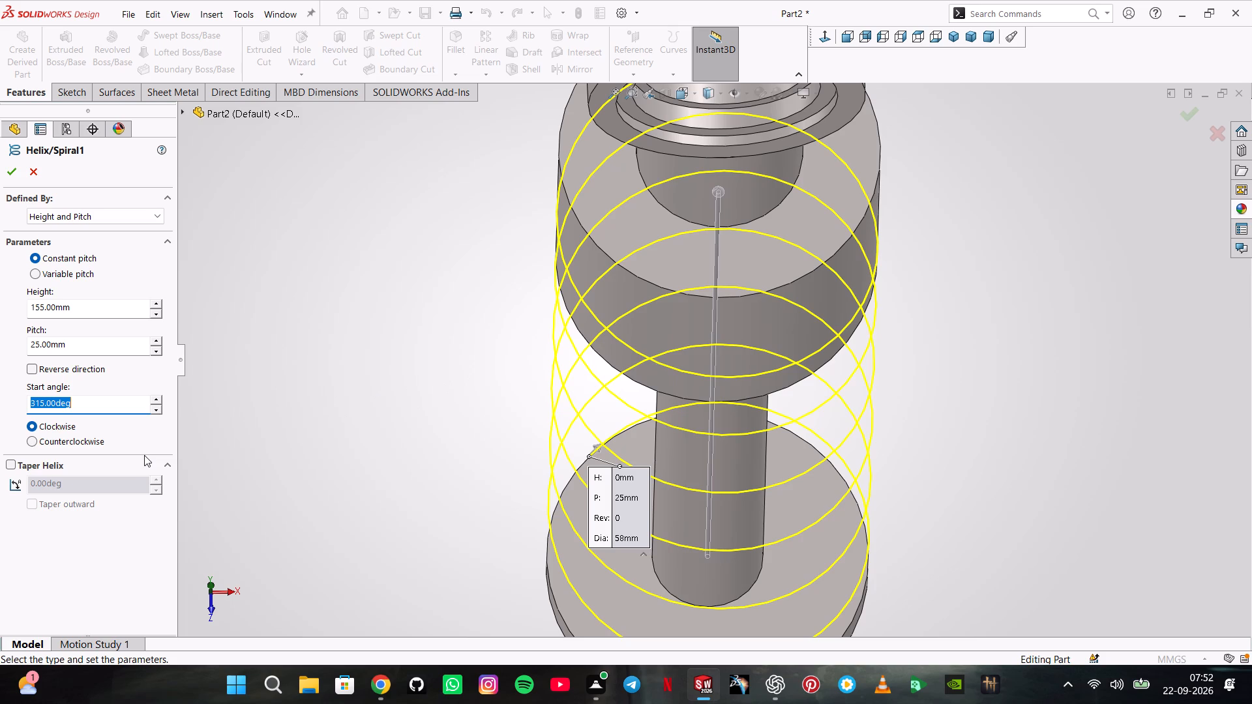
click(54, 442)
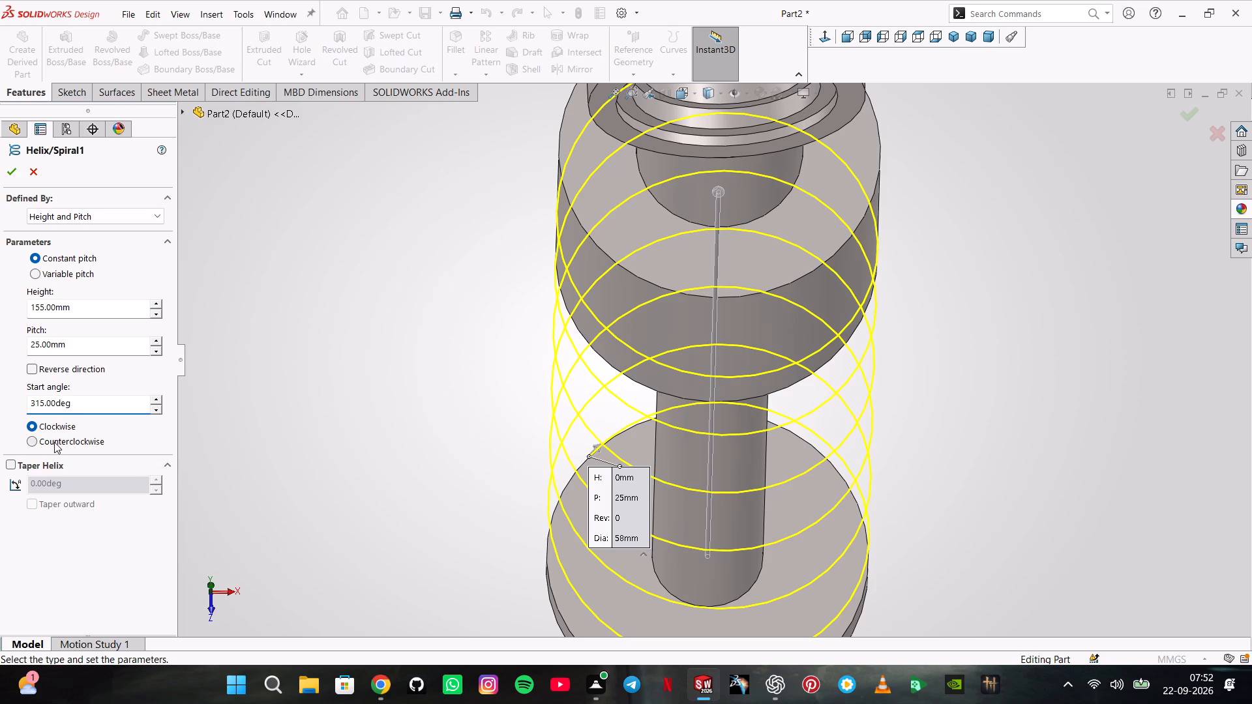
double_click(96, 403)
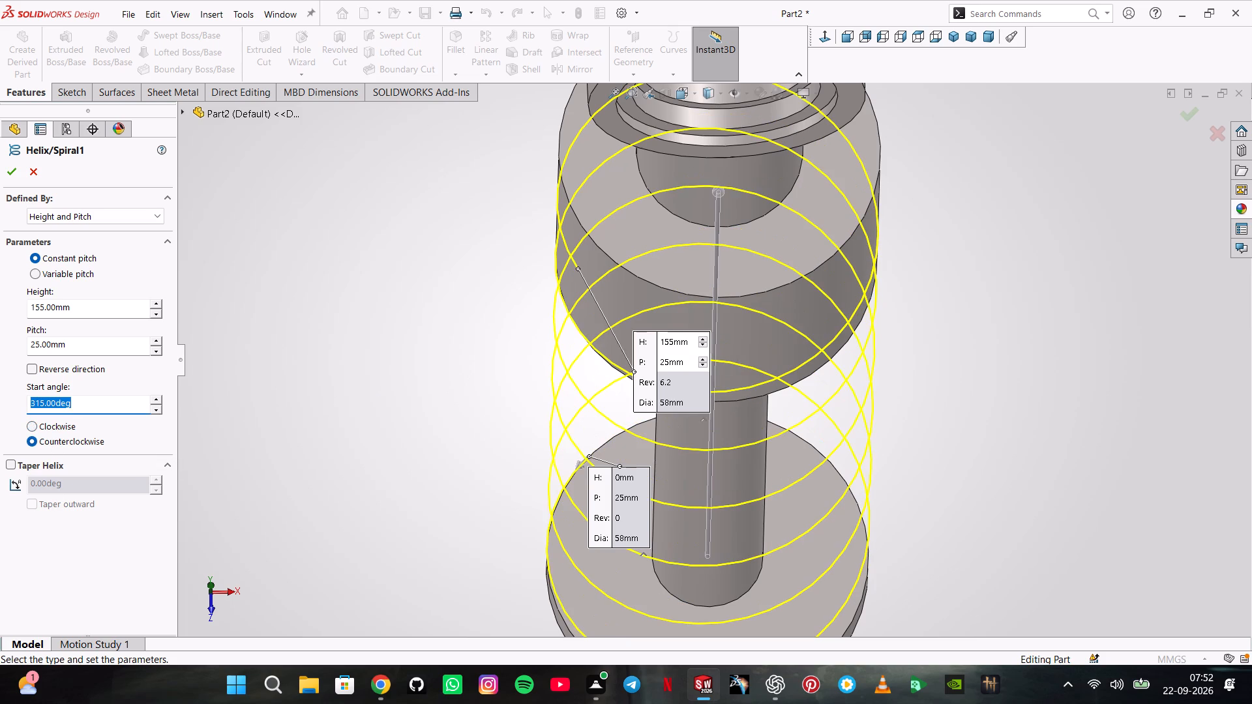
key(1)
key(BackSpace)
key(0)
key(Return)
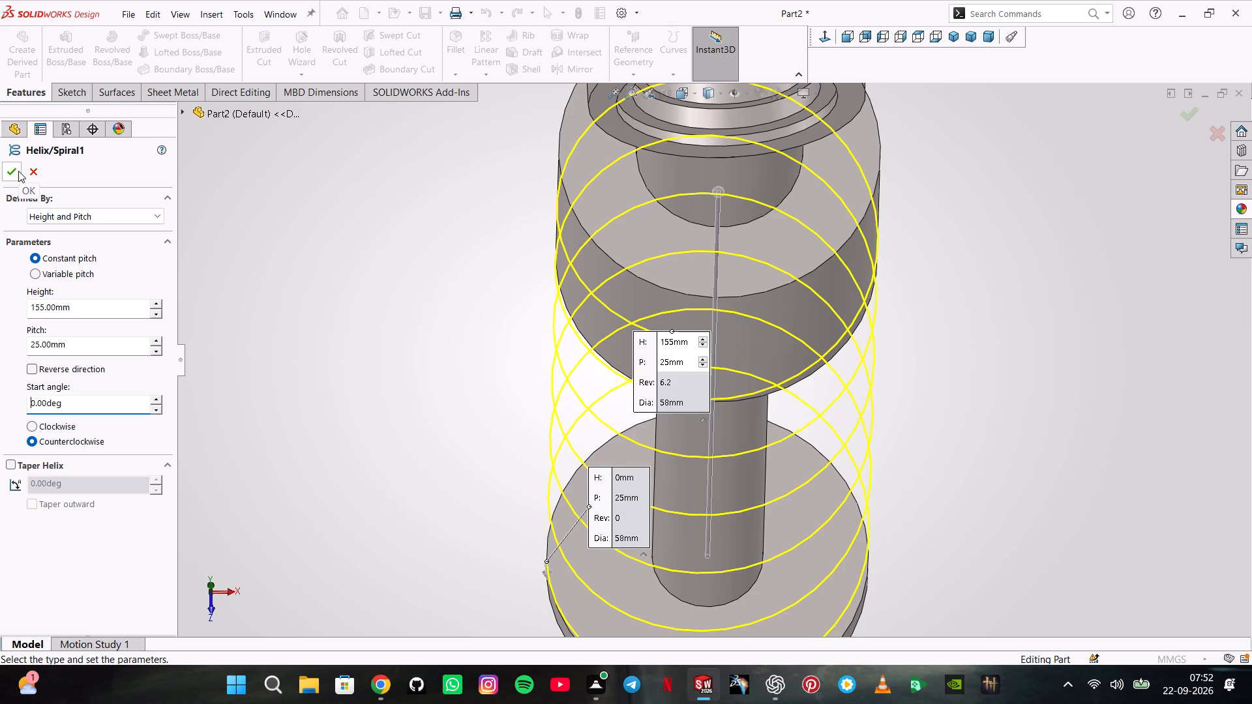
click(18, 171)
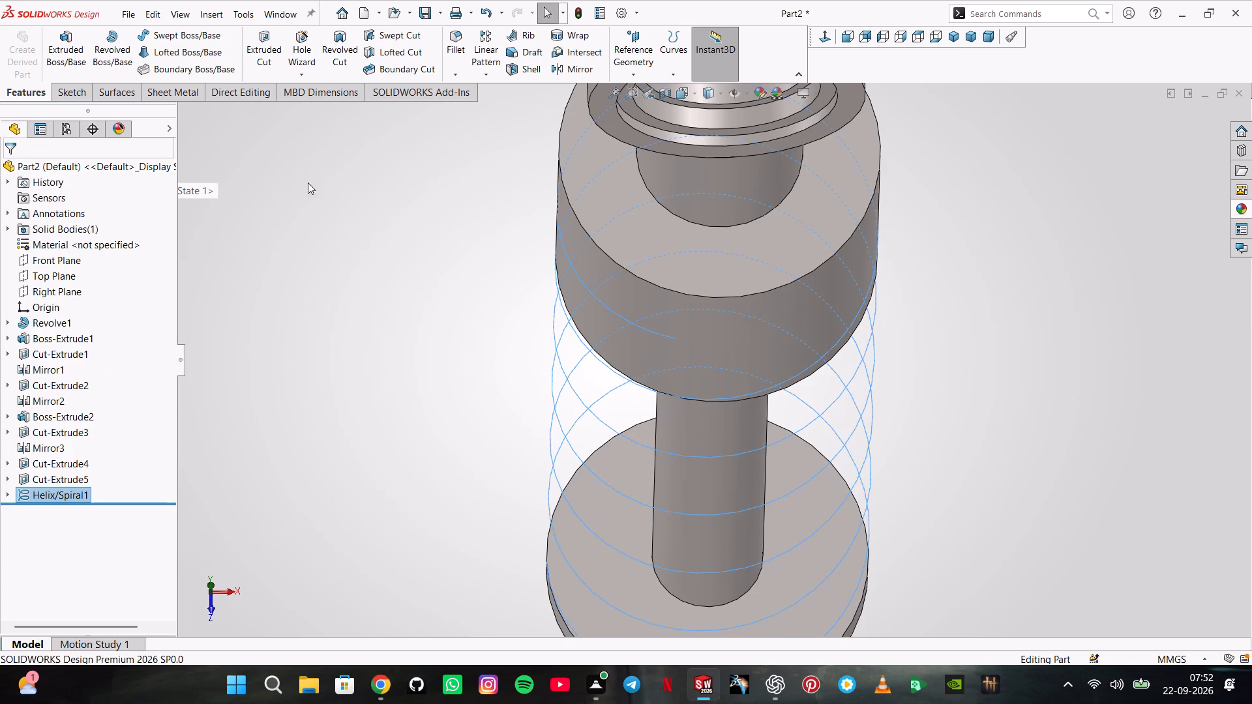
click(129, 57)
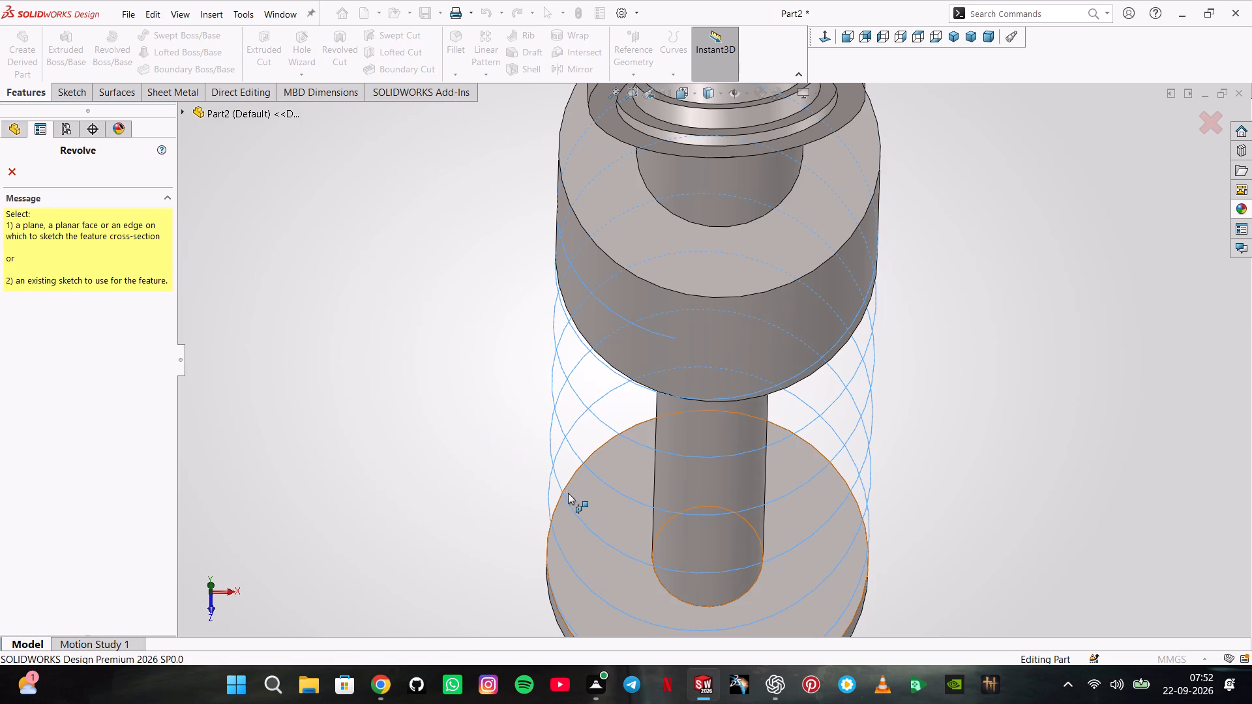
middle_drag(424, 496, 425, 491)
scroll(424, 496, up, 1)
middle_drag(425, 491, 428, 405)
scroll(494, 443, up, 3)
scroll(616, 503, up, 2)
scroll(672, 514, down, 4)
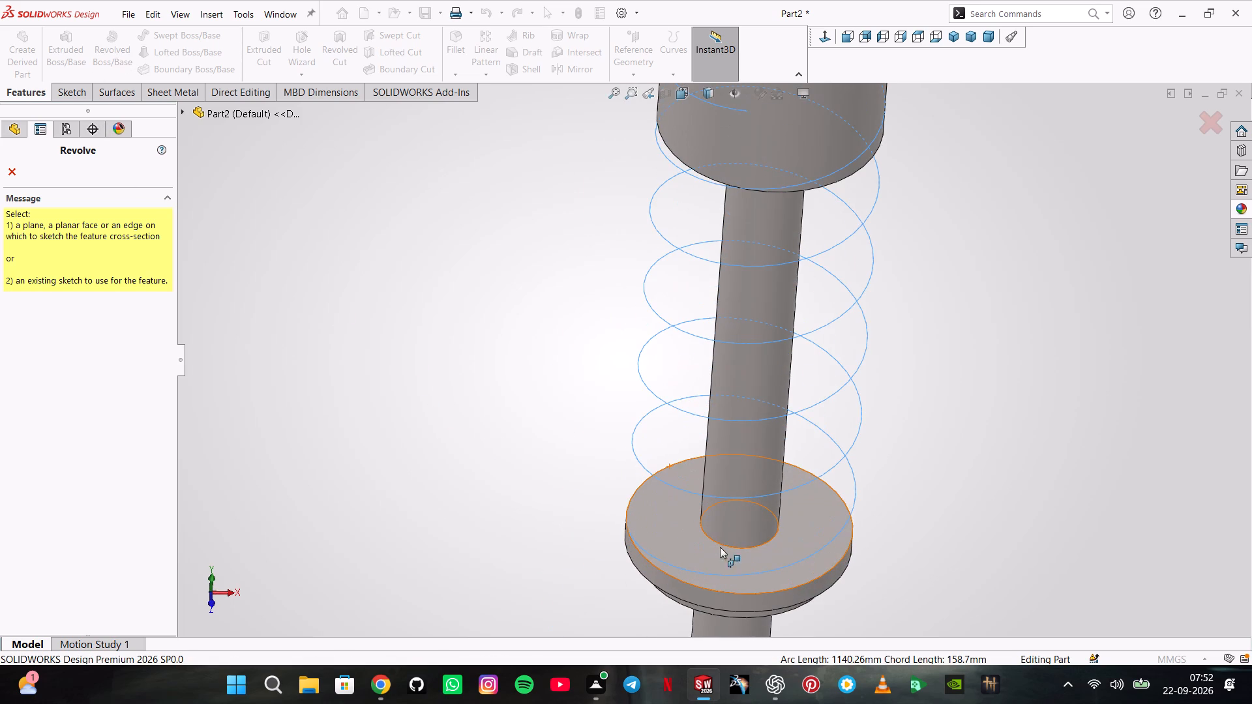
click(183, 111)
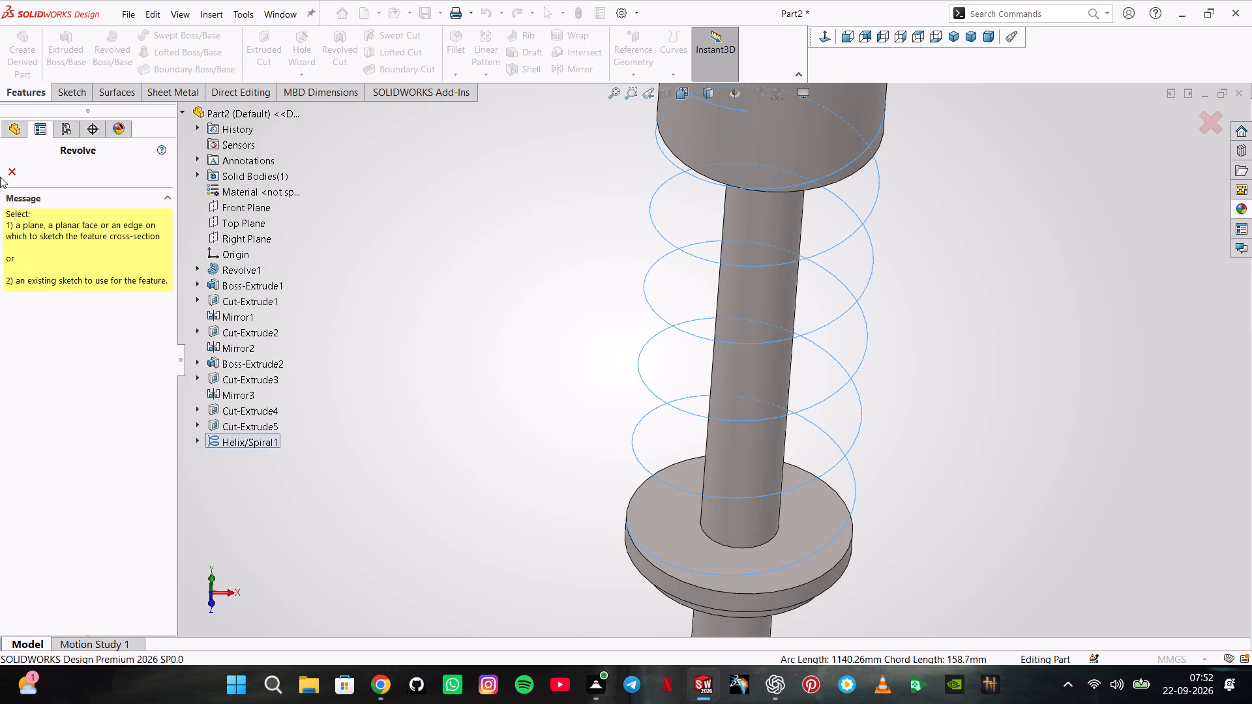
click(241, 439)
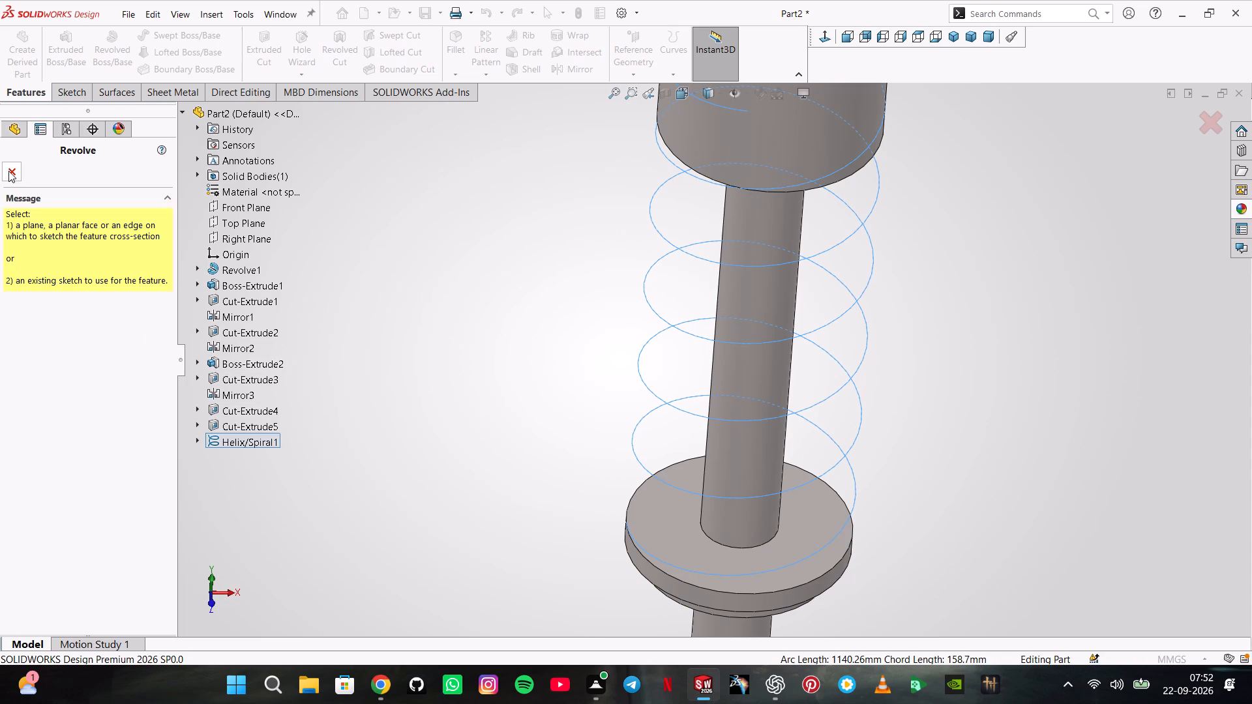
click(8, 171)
Sweep a circular profile of 7 mm diameter along the helix to form the coil spring.
click(168, 43)
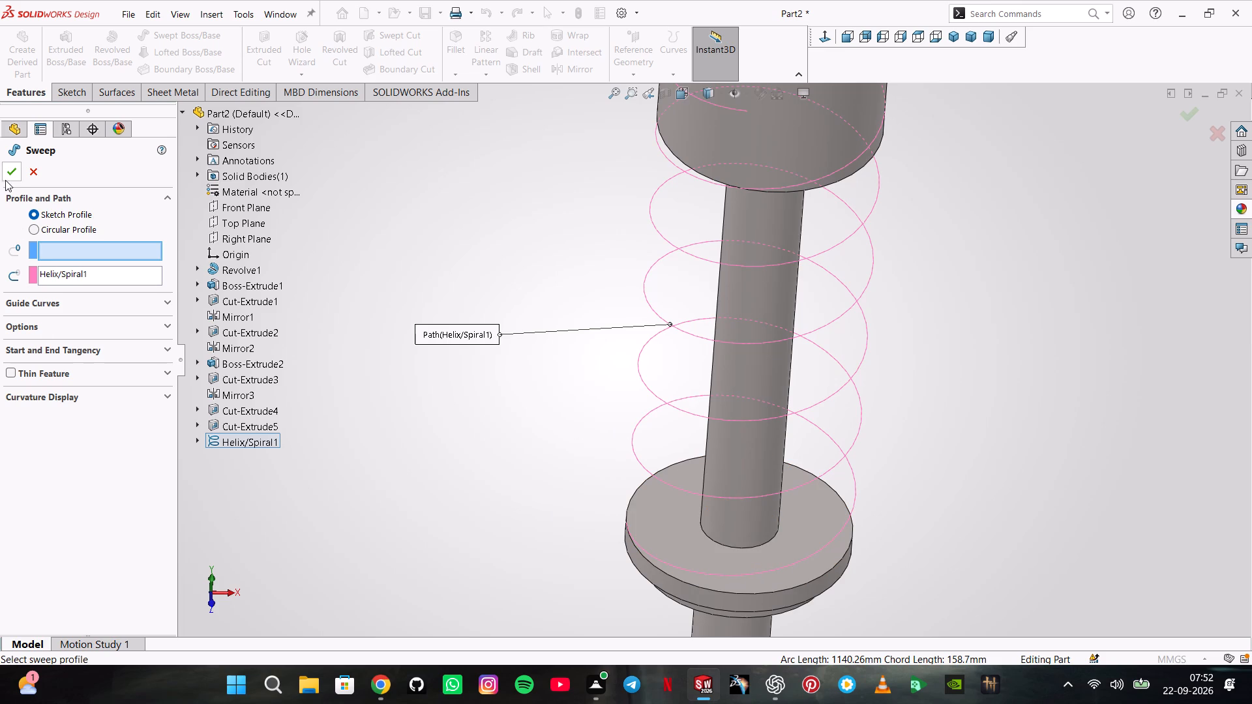
click(49, 227)
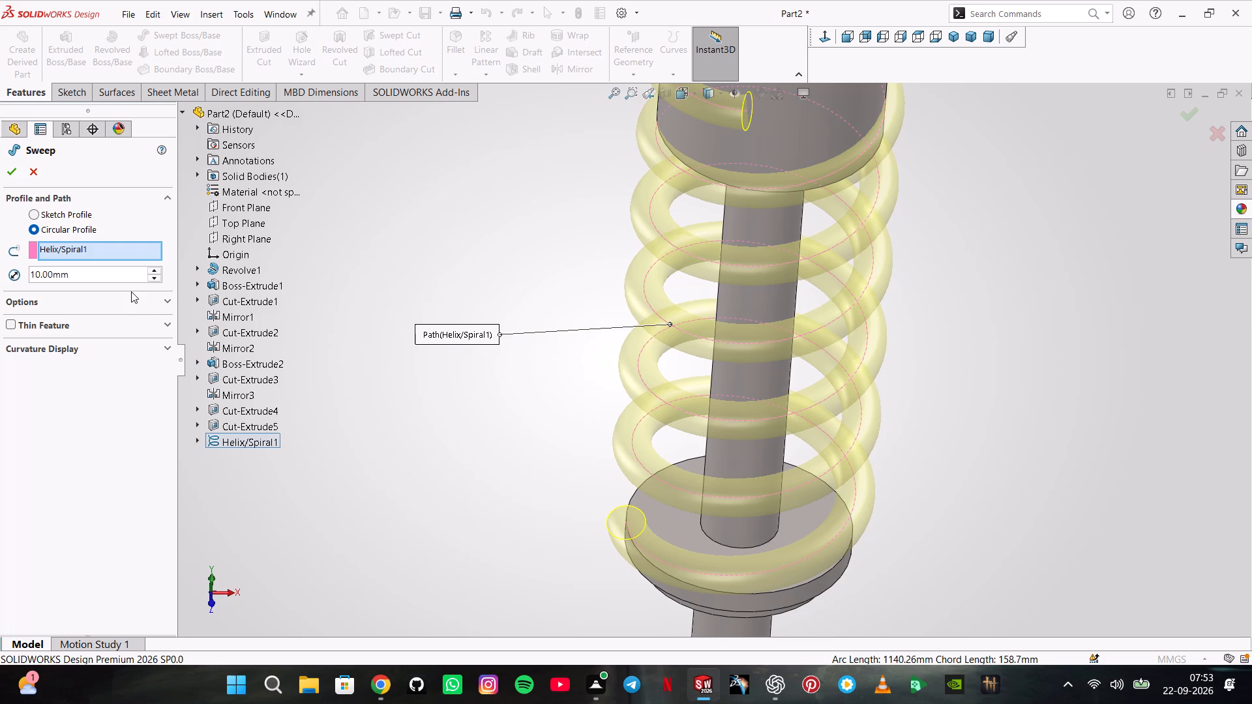
double_click(121, 278)
key(7)
key(Return)
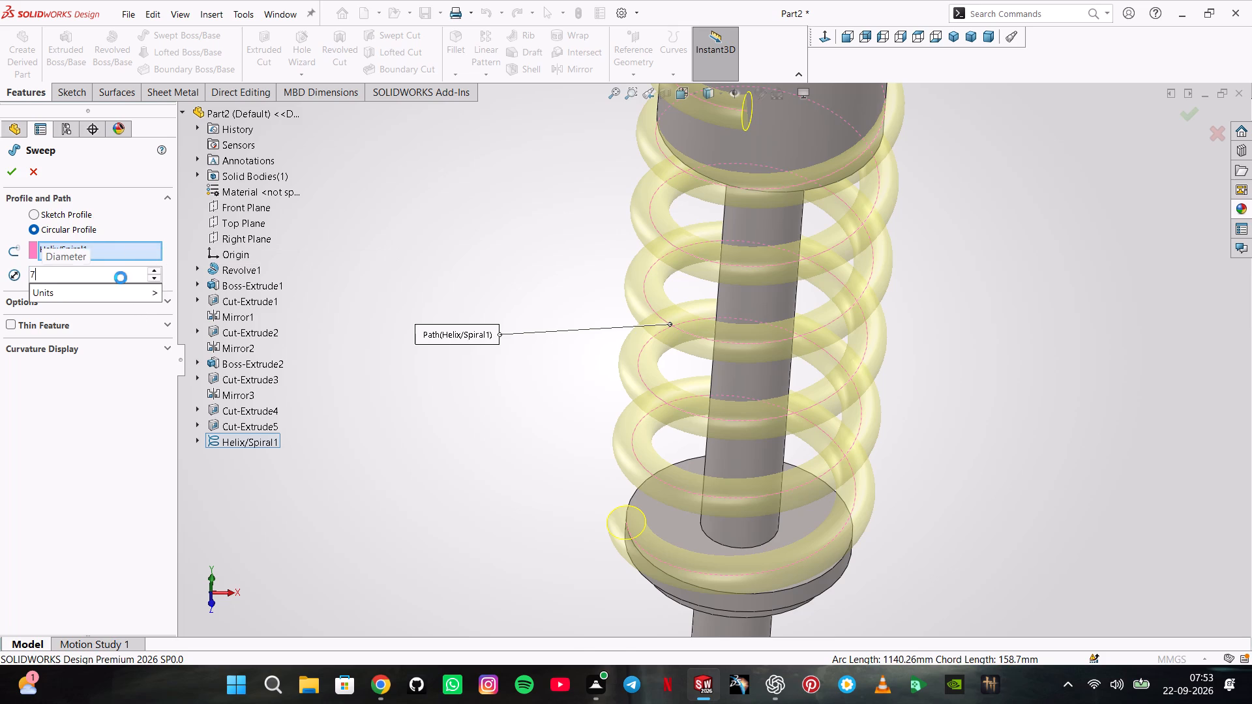
key(Return)
Examine the coil's upper end against the cylinder and review the sweep's options and the helix's parameters.
scroll(756, 220, up, 3)
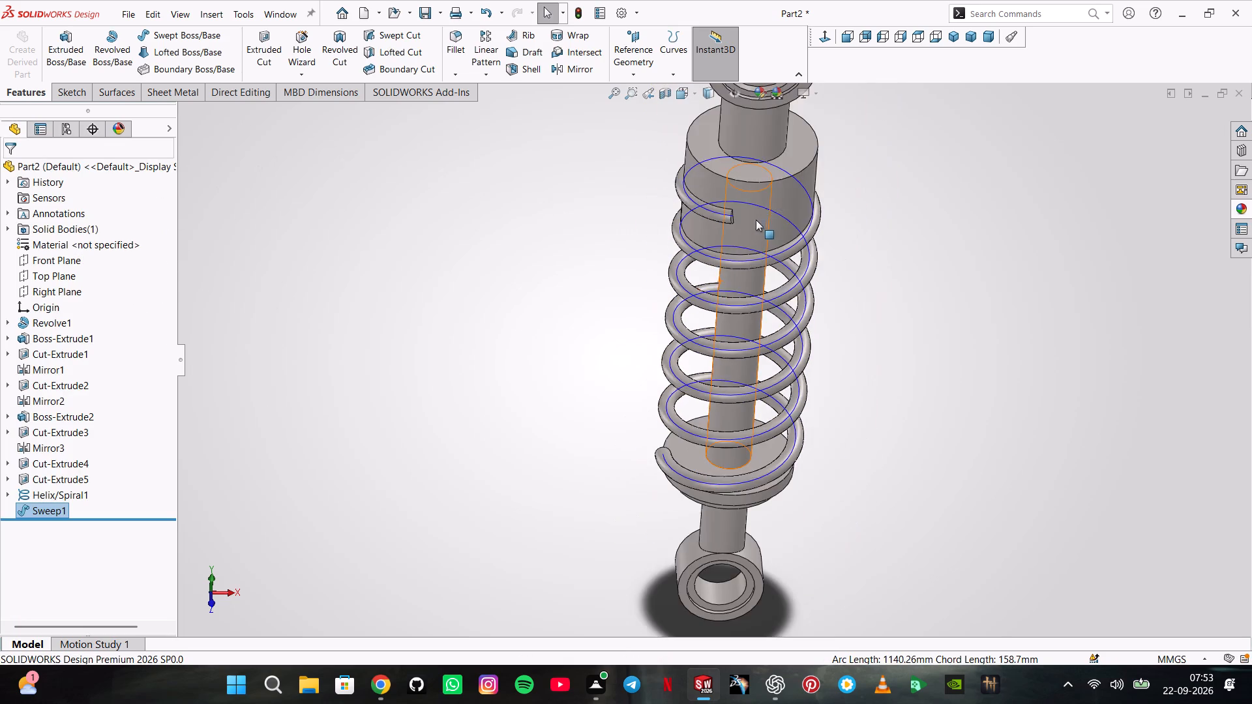
scroll(779, 214, up, 3)
scroll(749, 212, down, 5)
scroll(765, 315, down, 3)
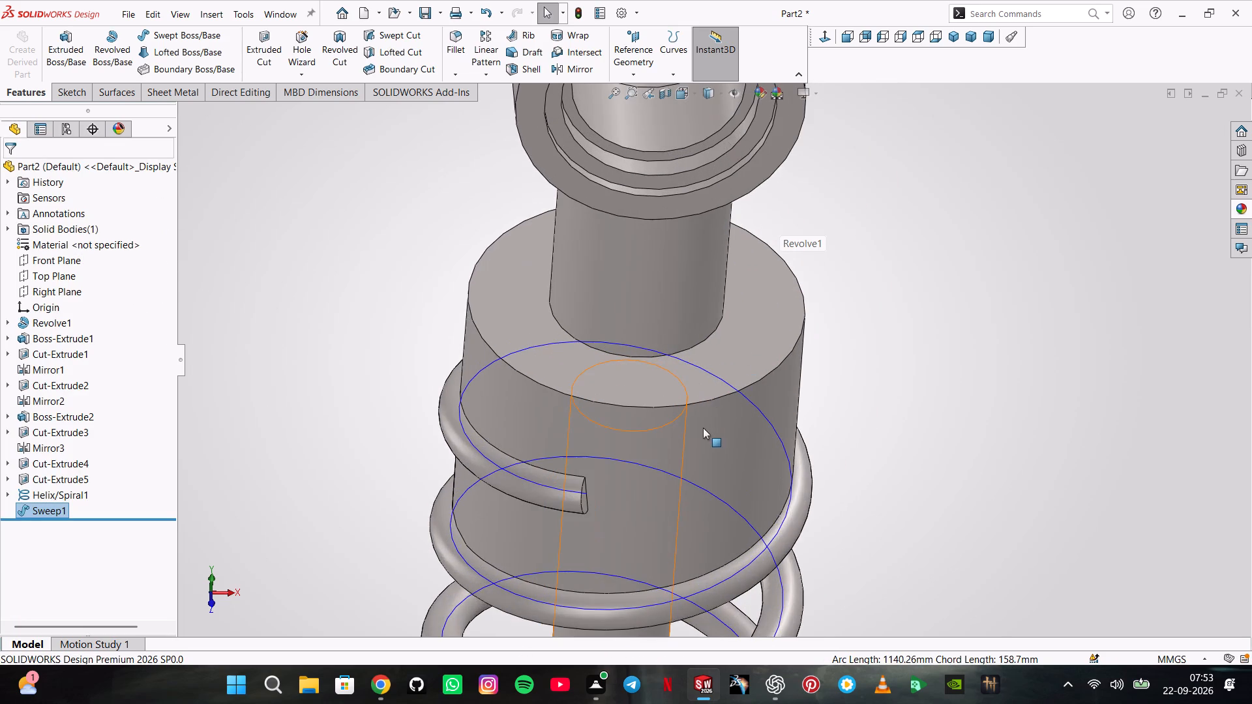
middle_drag(704, 428, 702, 380)
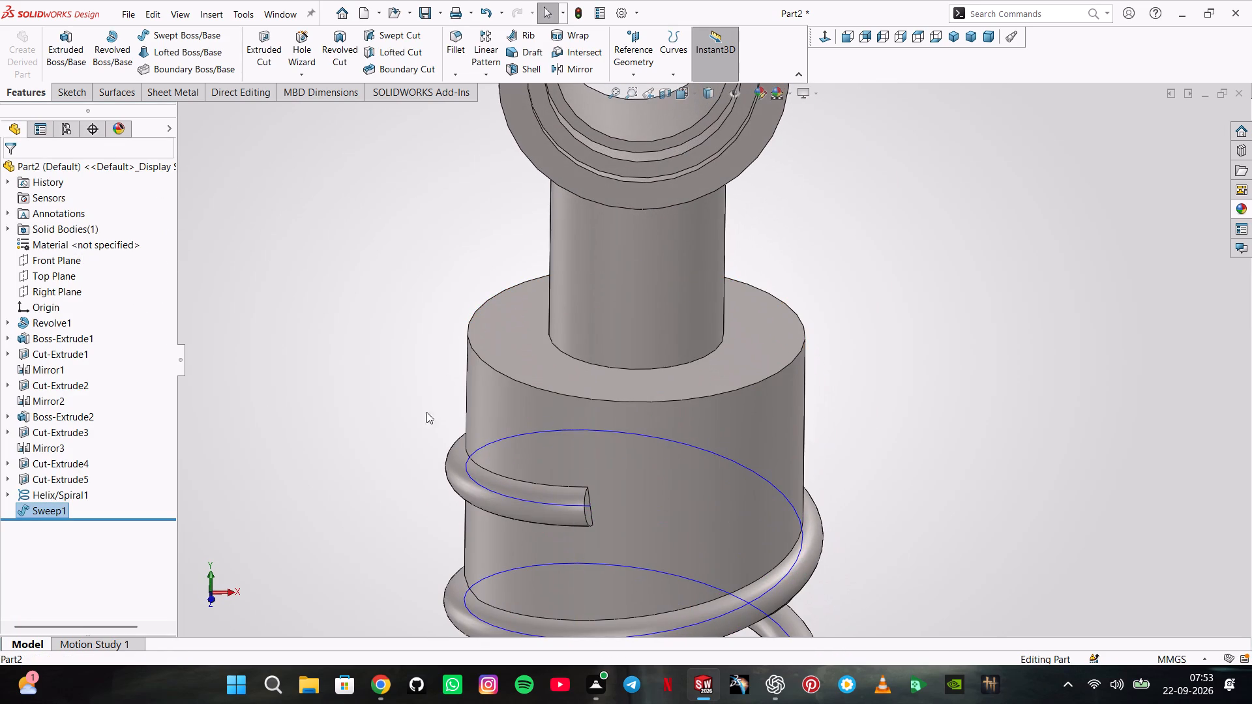
middle_drag(563, 507, 516, 520)
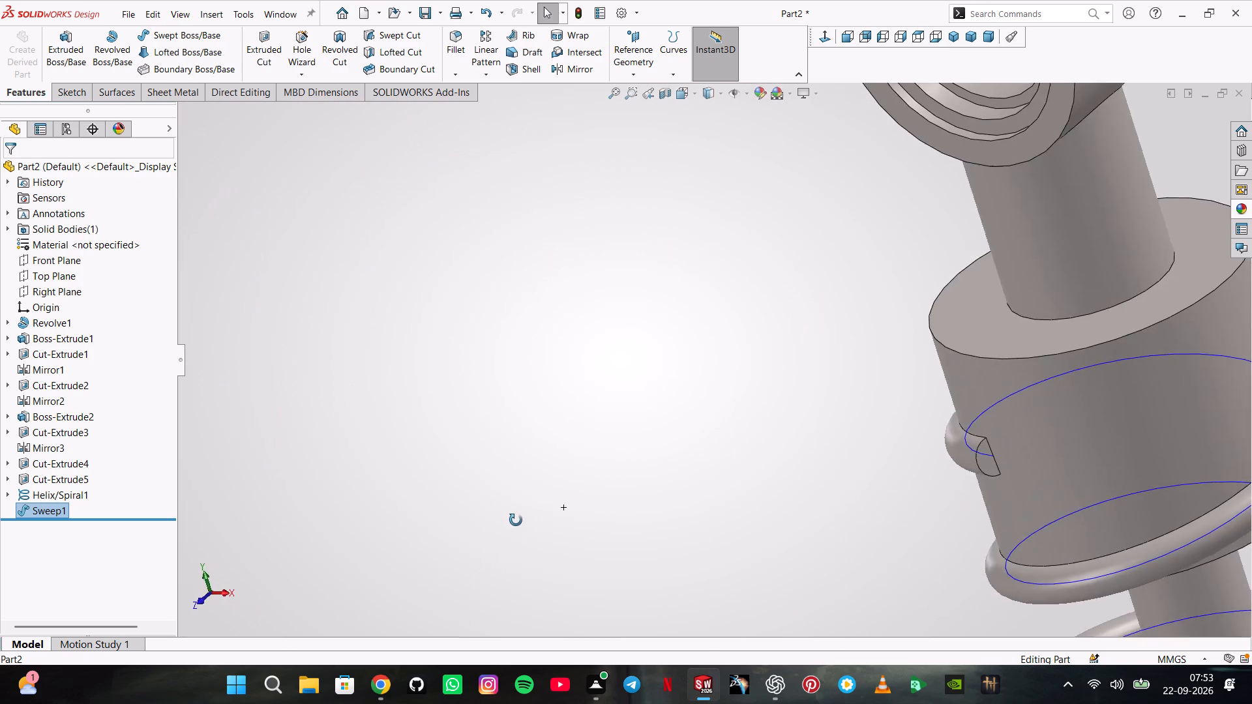
middle_drag(516, 520, 540, 513)
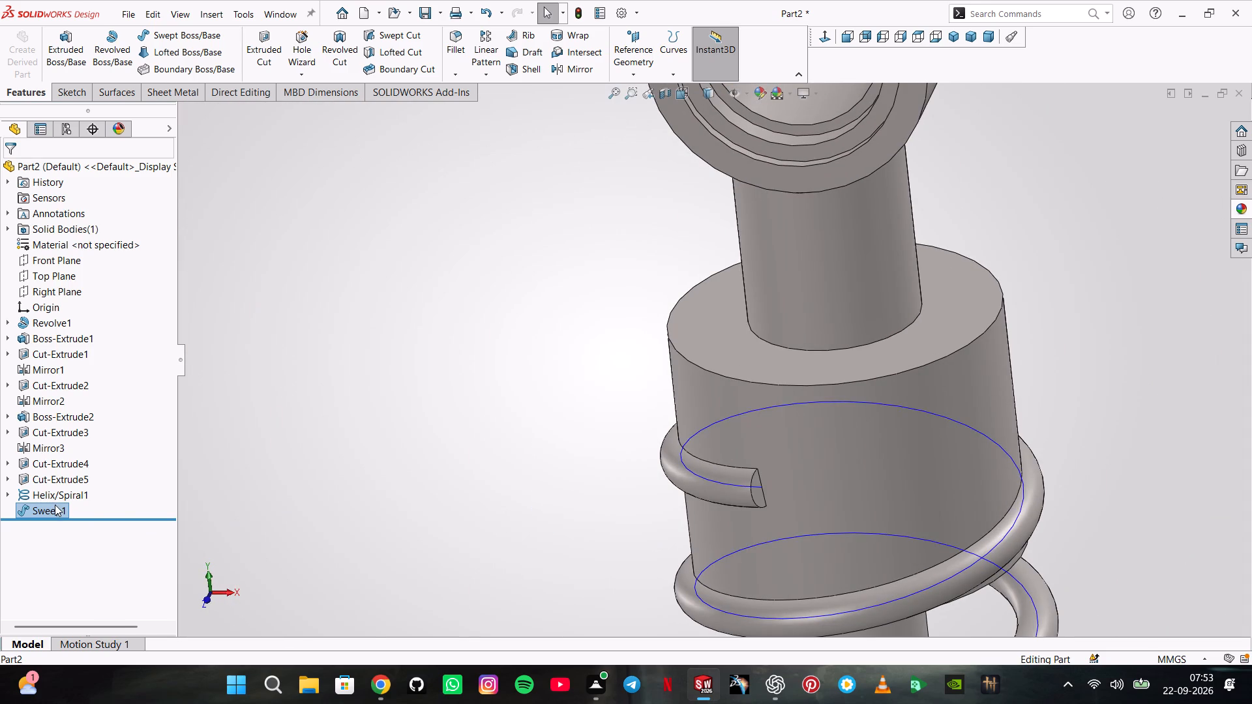
right_click(55, 505)
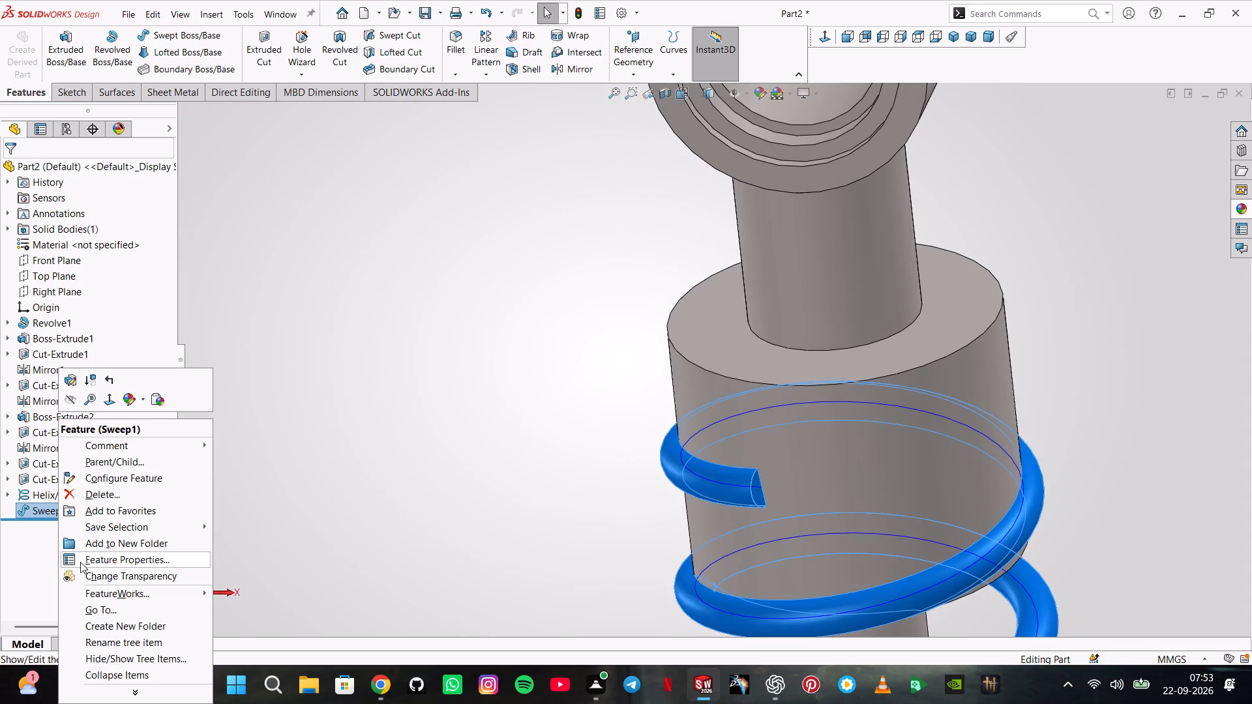
click(72, 377)
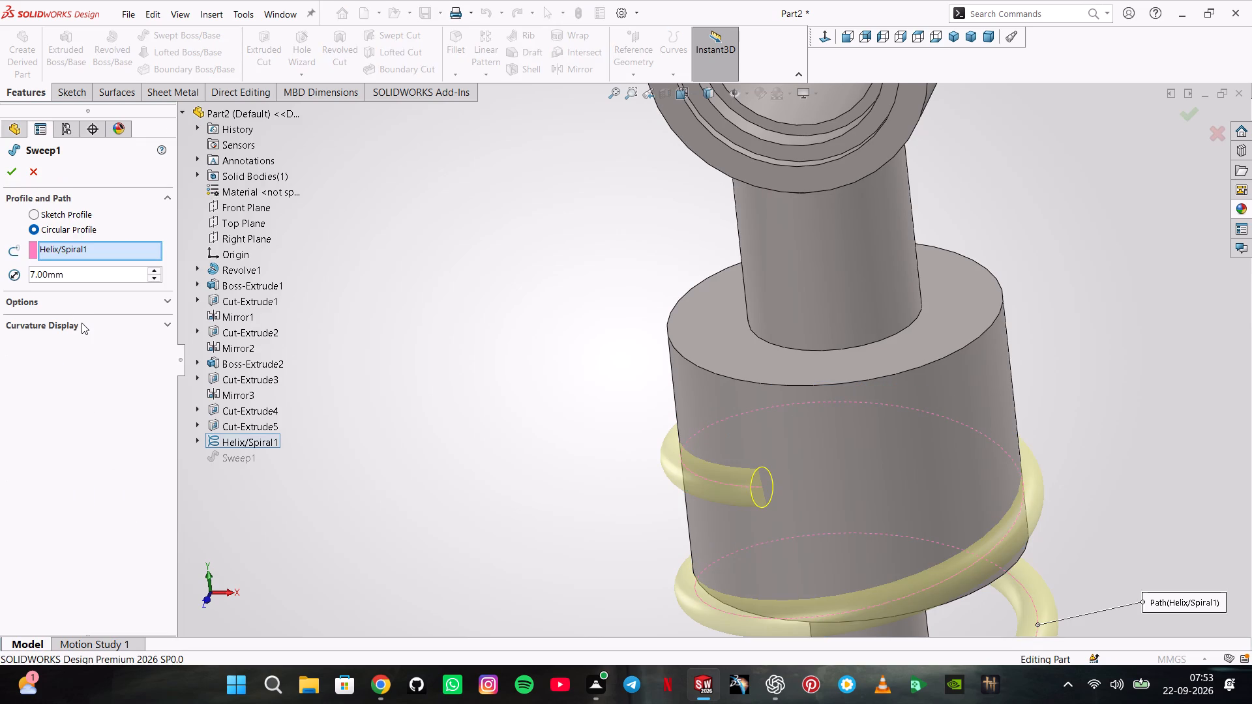
click(85, 326)
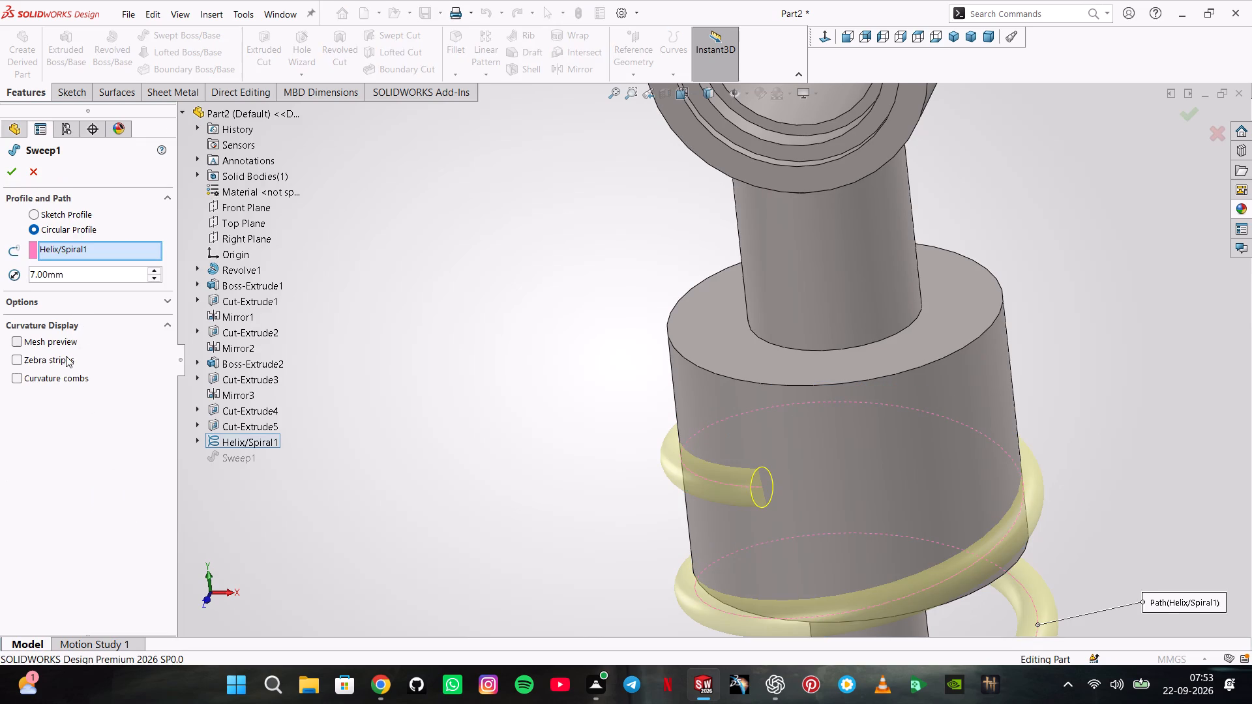
click(68, 304)
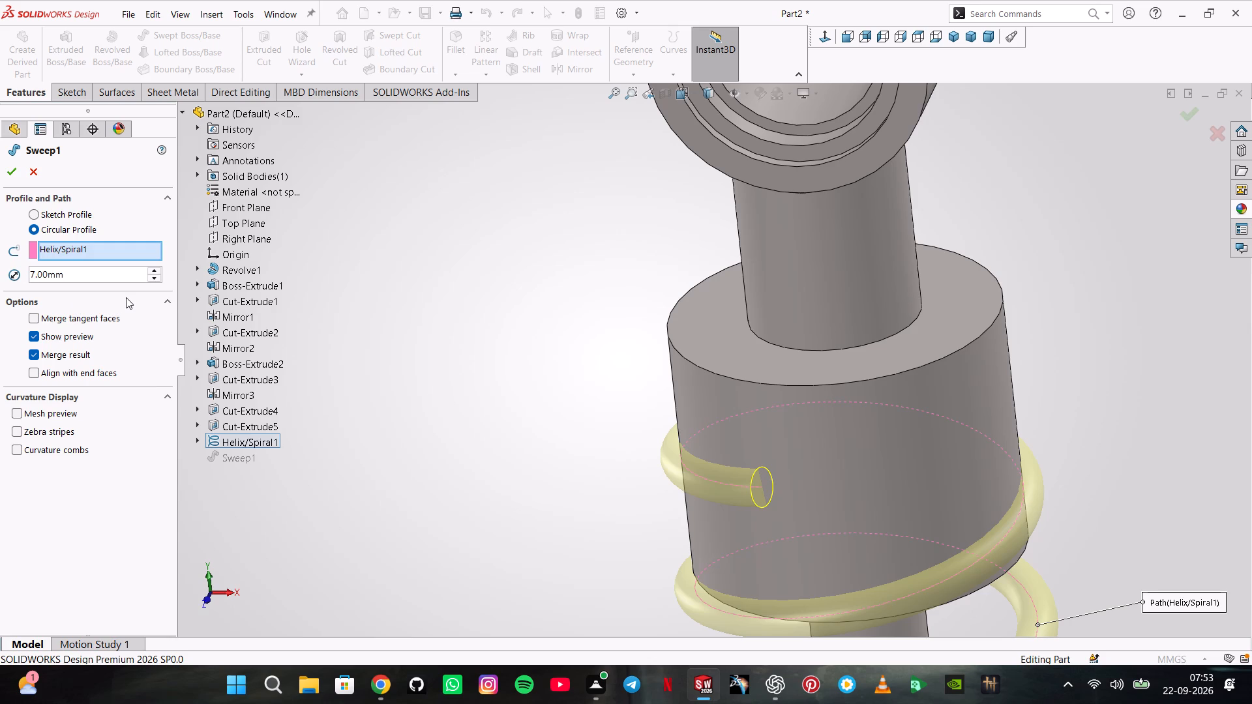
click(9, 180)
right_click(37, 492)
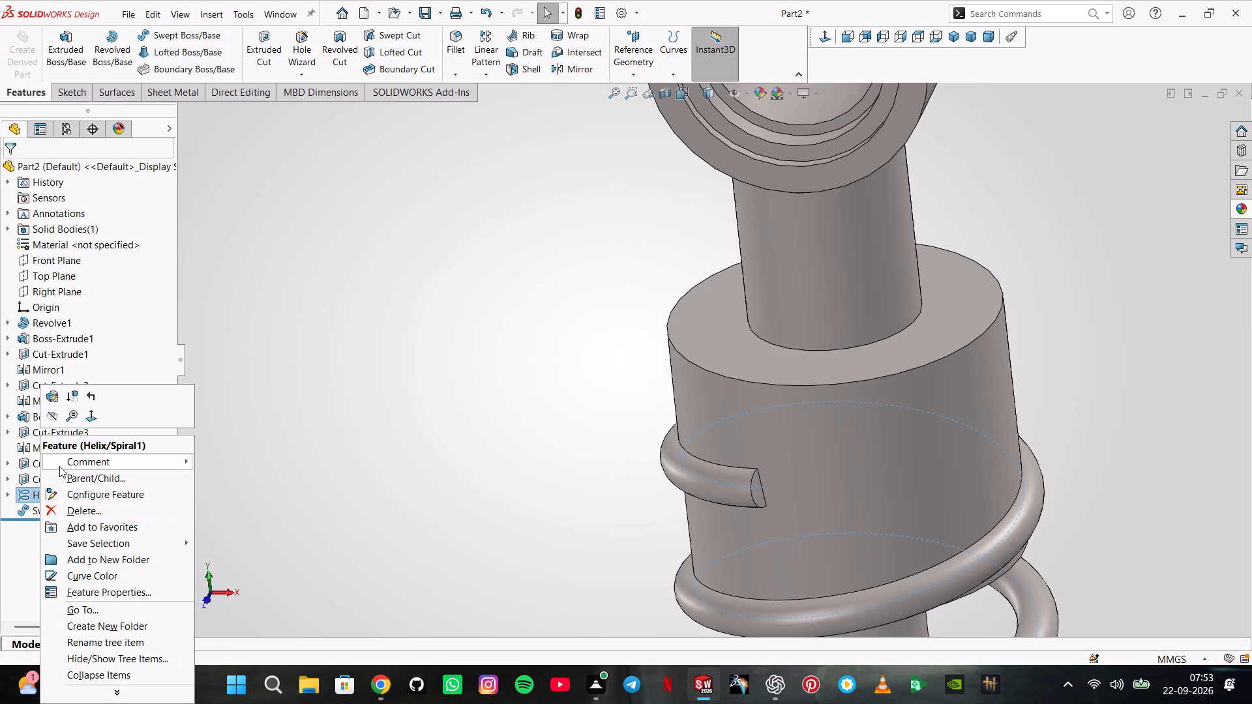
click(57, 389)
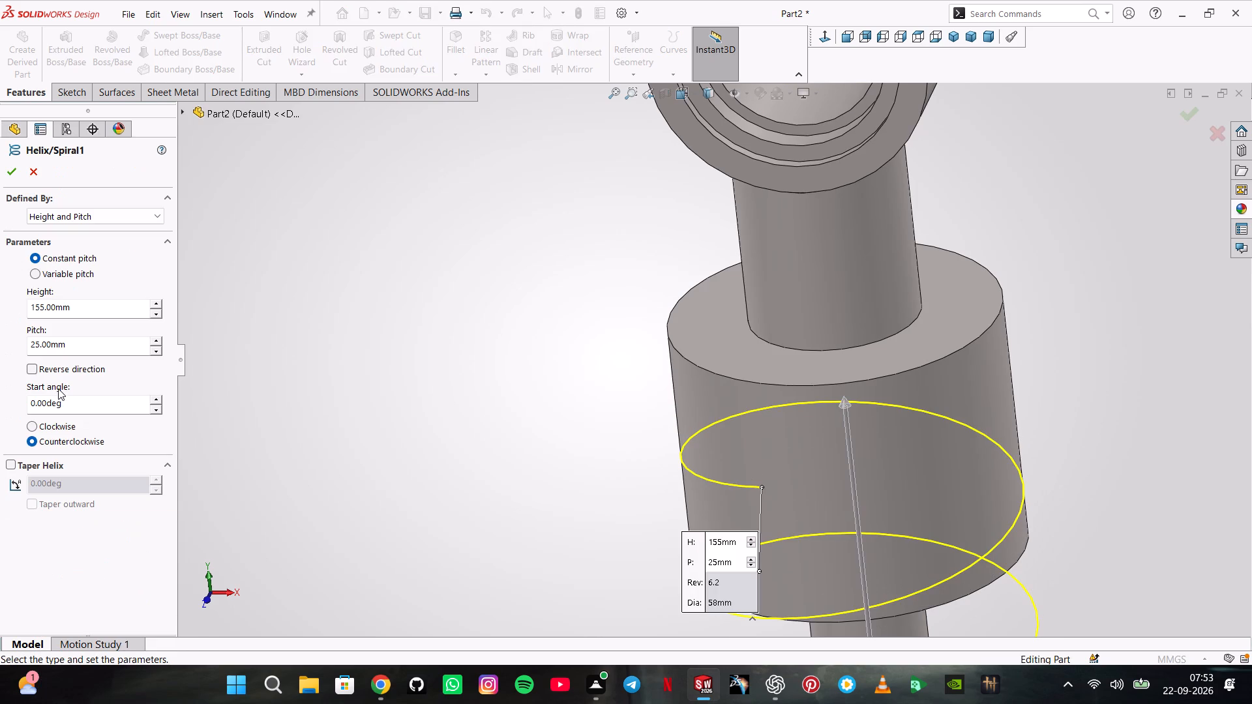
click(20, 169)
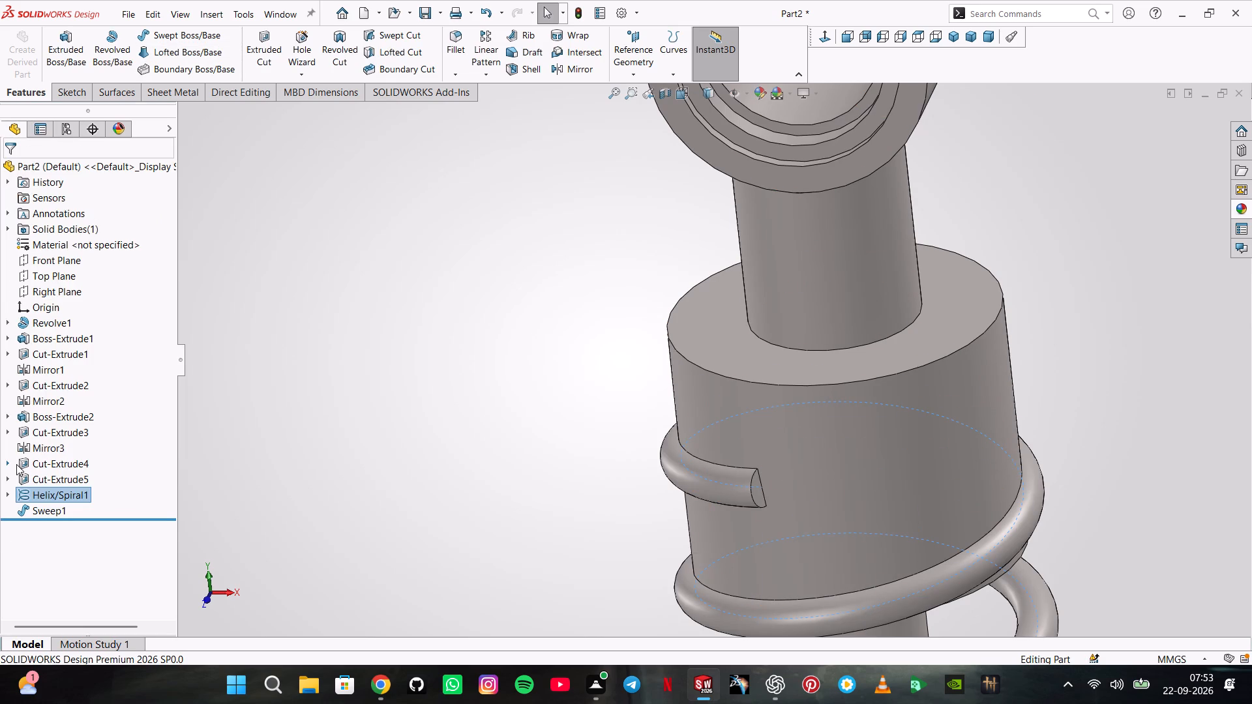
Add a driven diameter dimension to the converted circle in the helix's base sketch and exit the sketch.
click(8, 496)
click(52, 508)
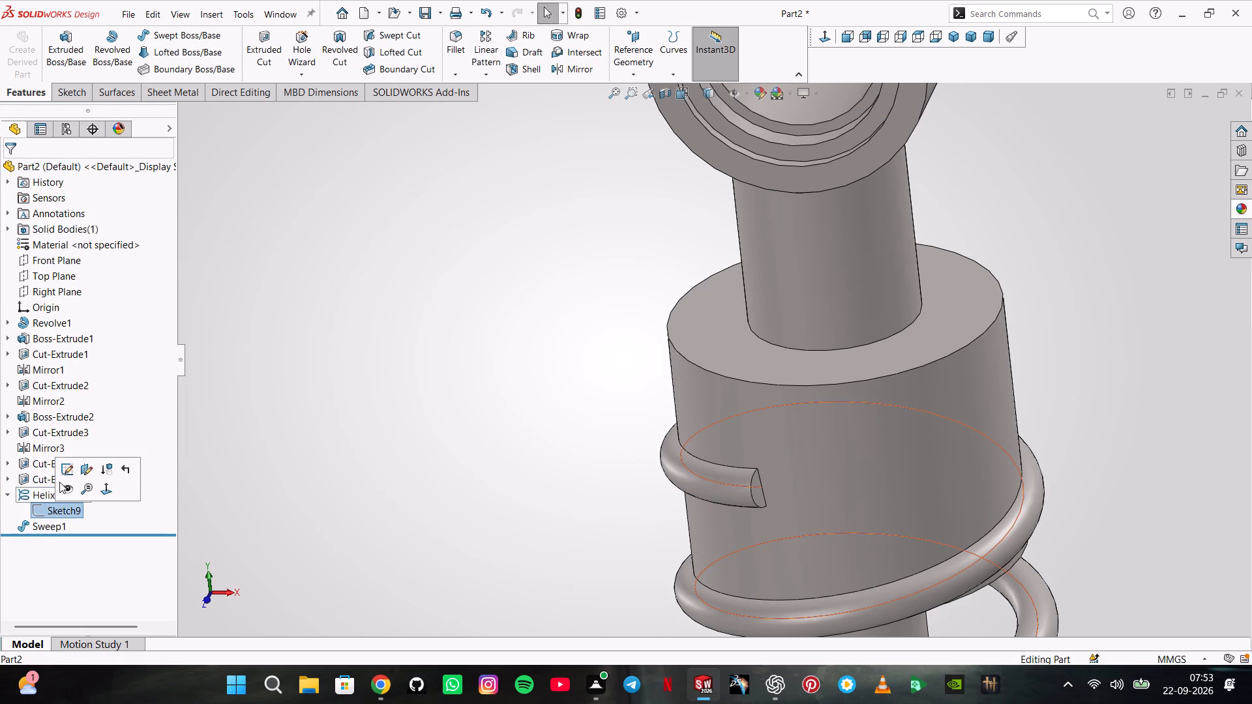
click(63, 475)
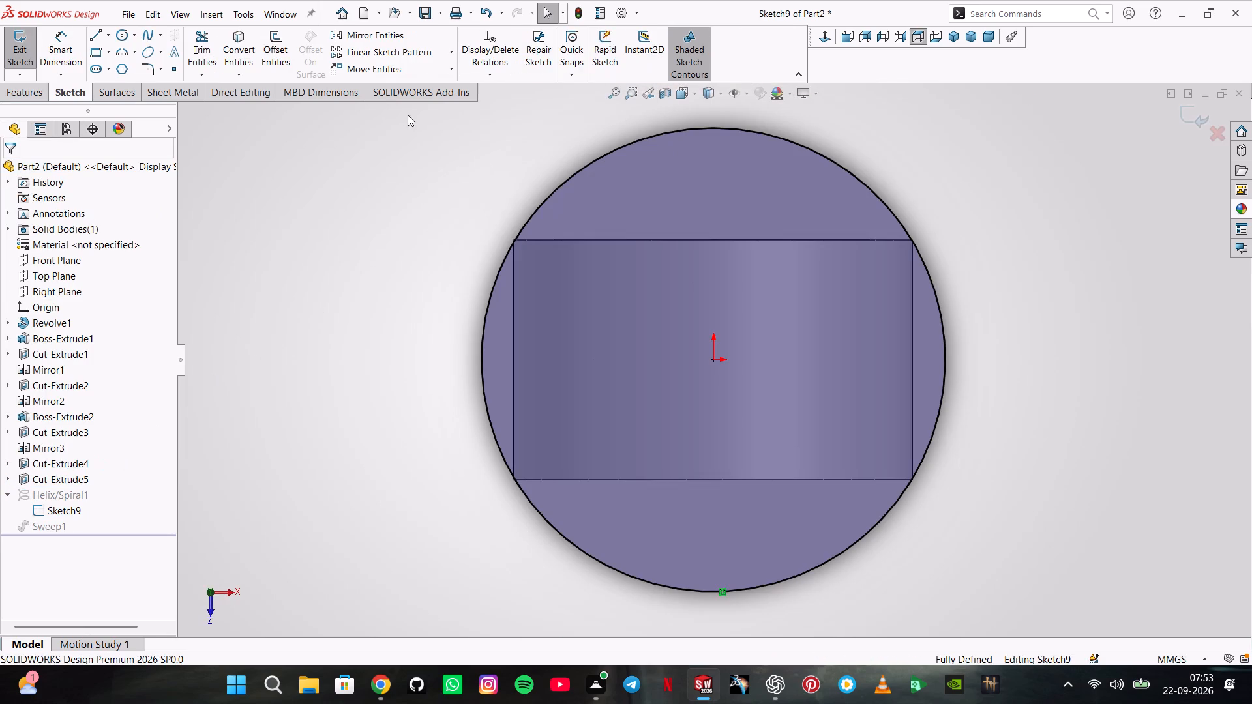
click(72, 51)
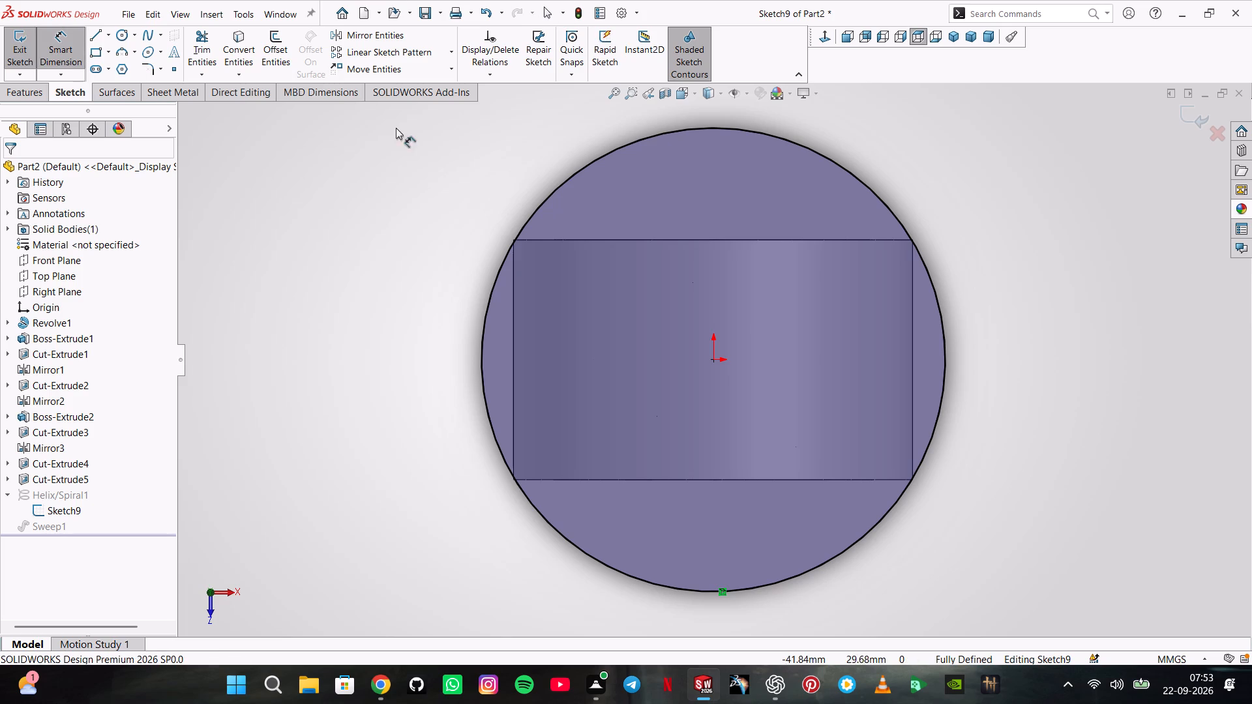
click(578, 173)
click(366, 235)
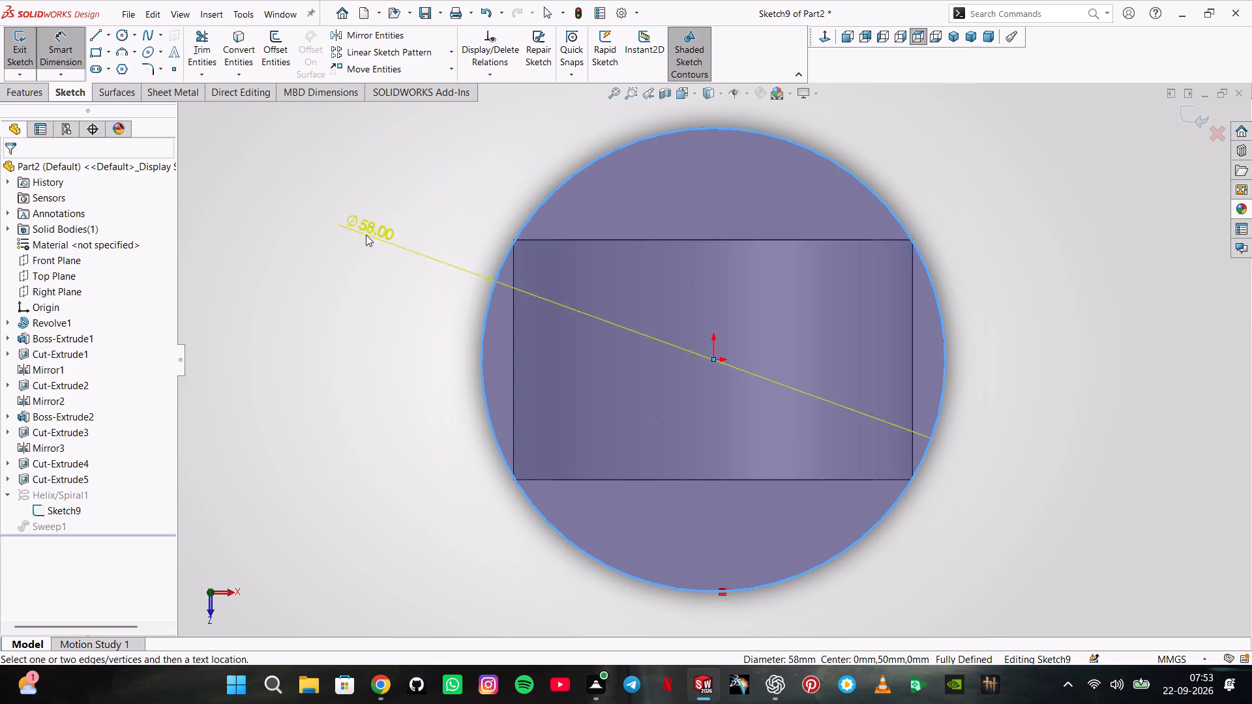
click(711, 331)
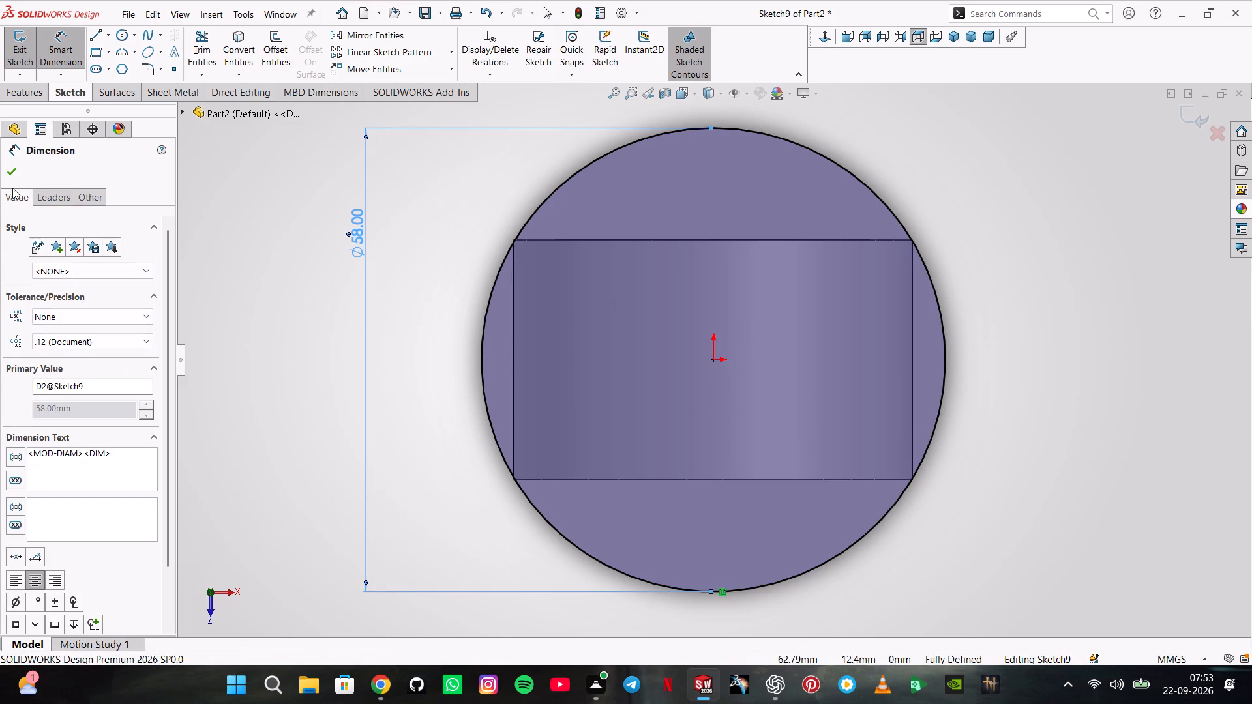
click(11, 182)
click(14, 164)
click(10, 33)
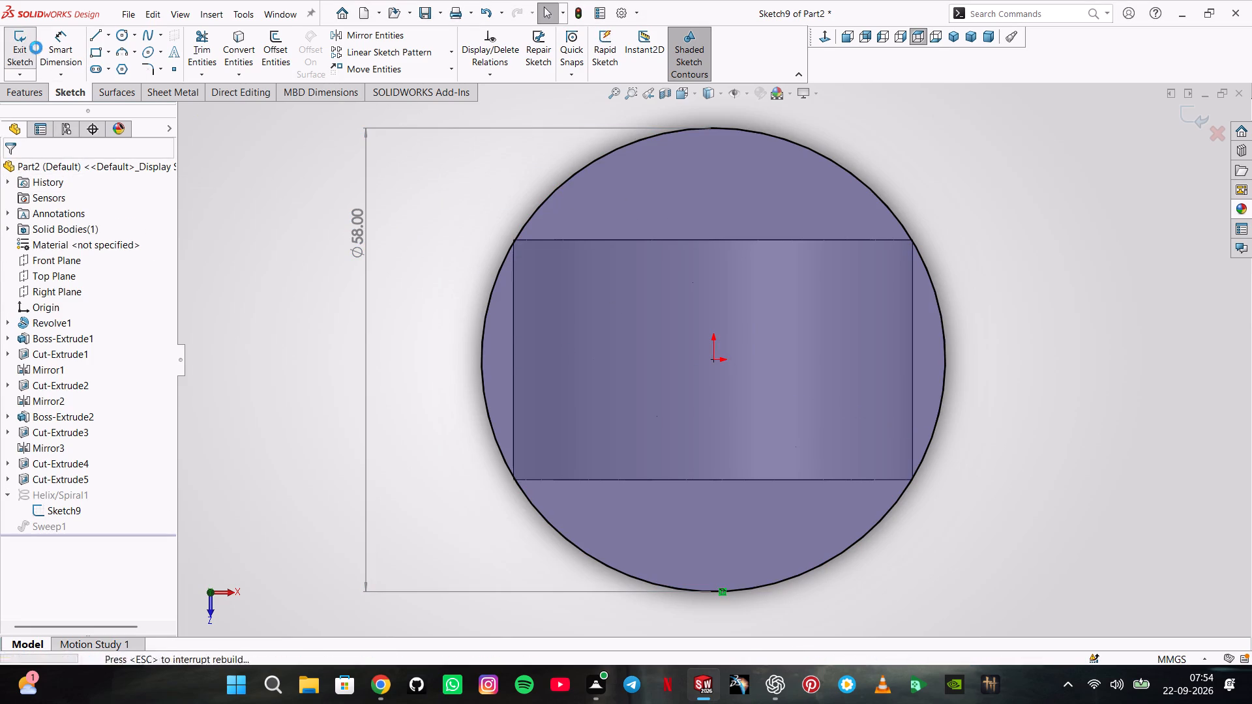
Undo the diameter dimension, the sweep, the helix and its edits, and the converted flange circle, leaving the base sketch empty.
key(ctrl+z)
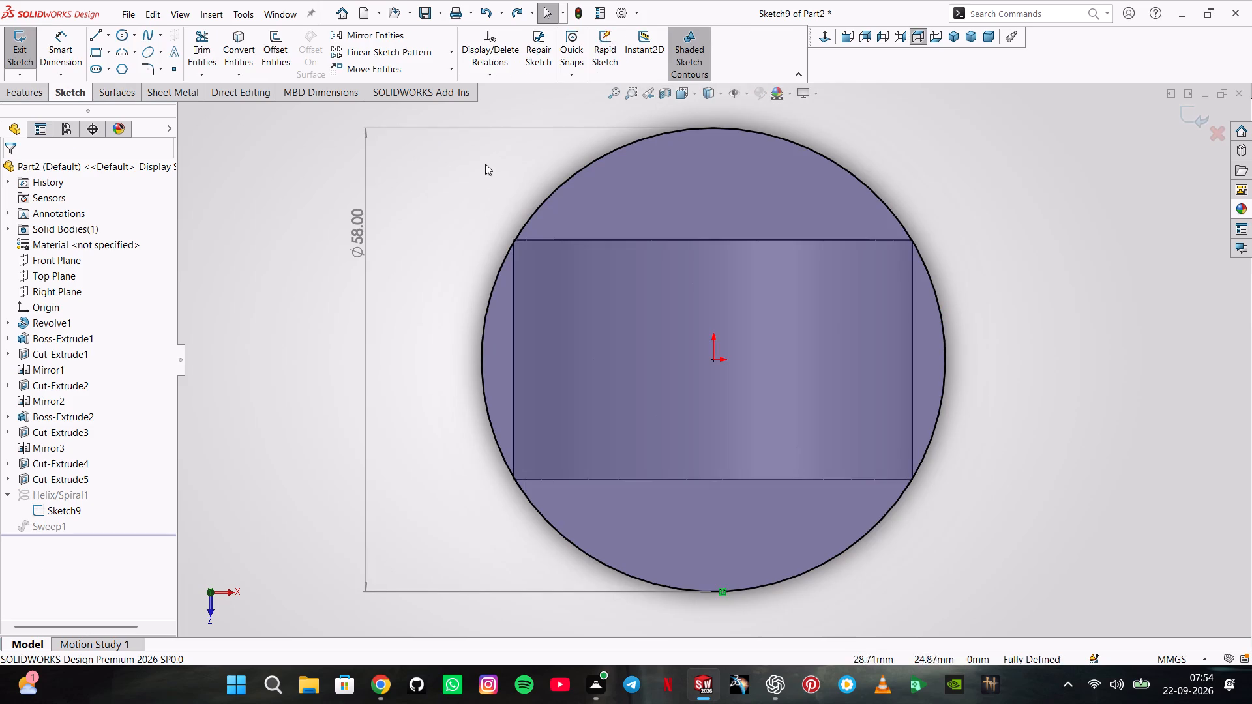
key(ctrl+z)
key(ctrl+z)
scroll(488, 312, up, 1)
key(ctrl+z)
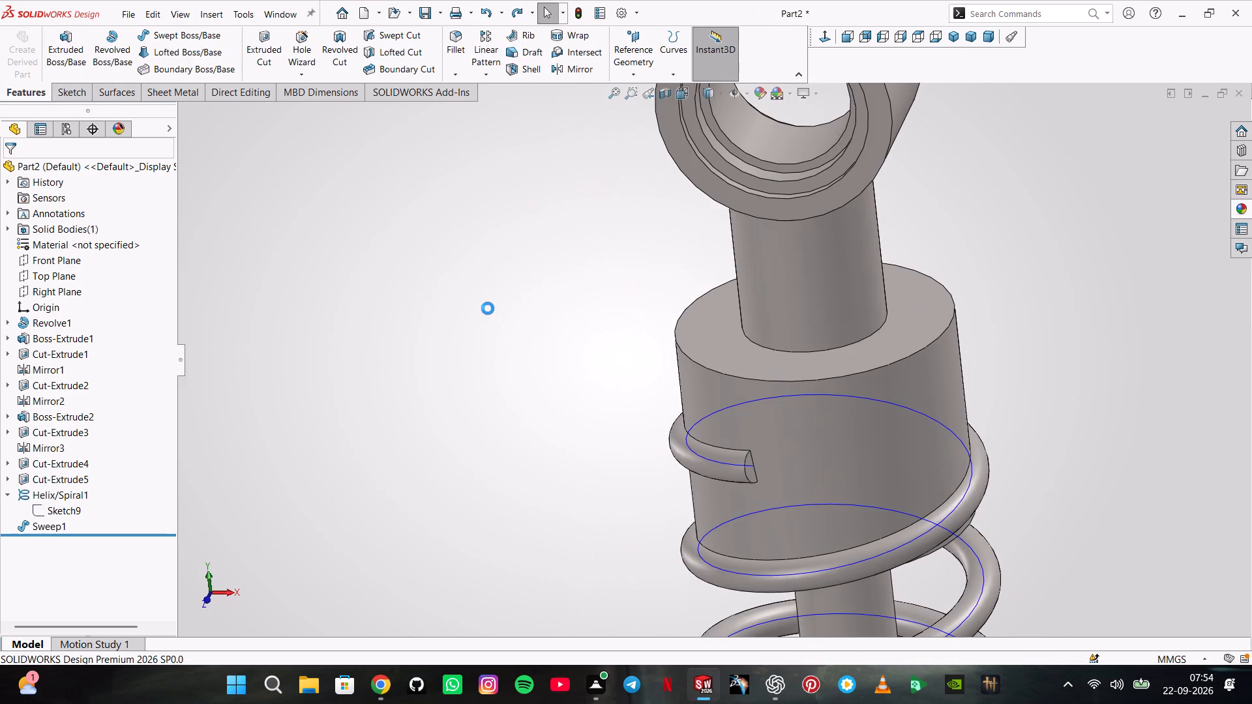
key(ctrl+z)
key(ctrl+z)
key(ctrl+z)
key(ctrl+z)
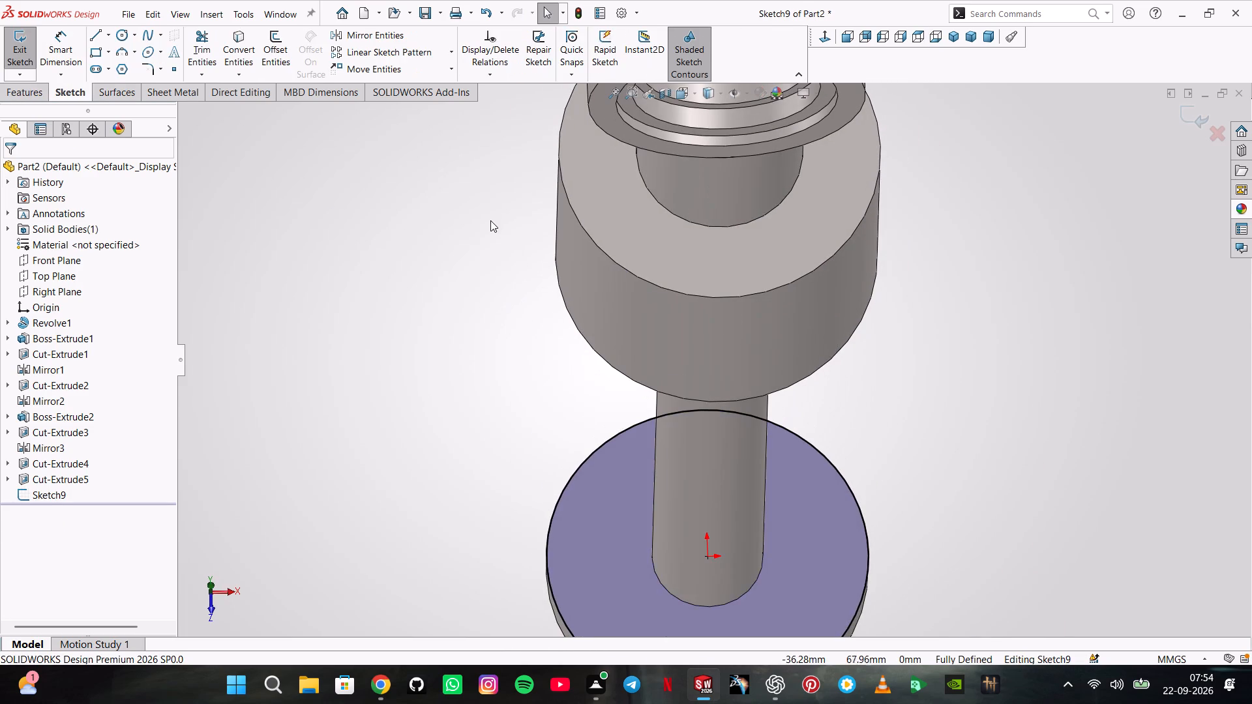
key(ctrl+z)
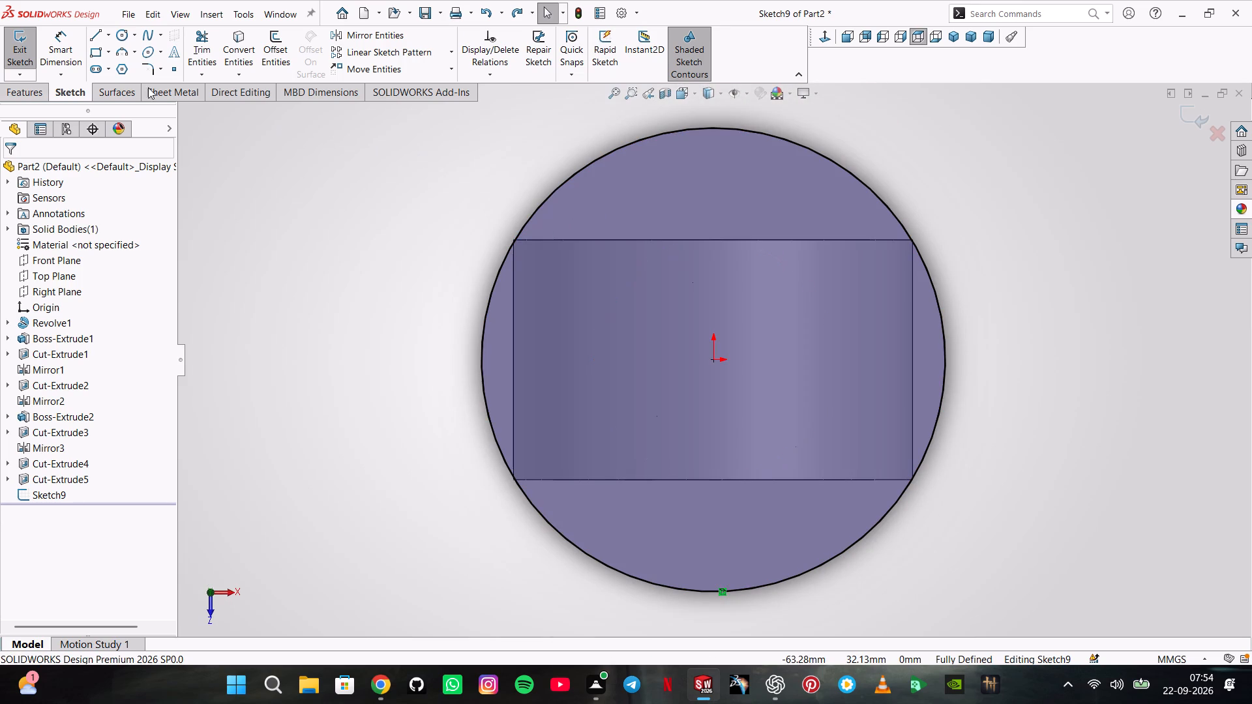
key(ctrl+z)
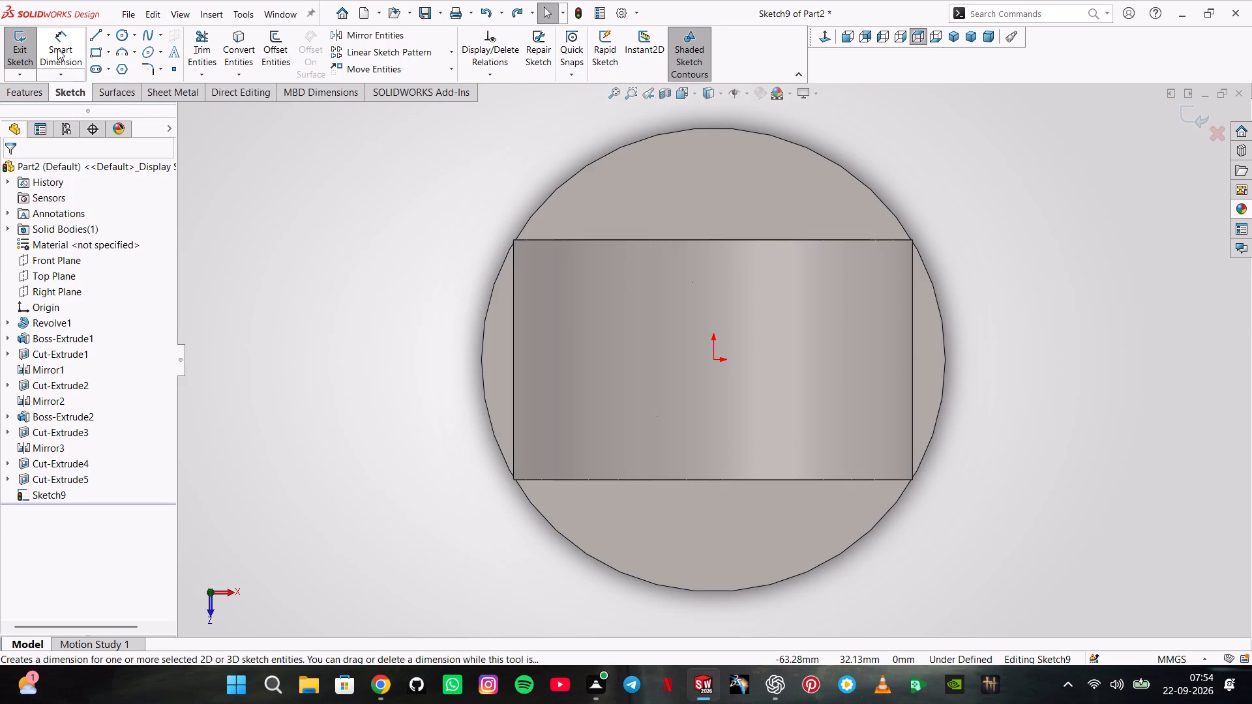
Sketch a circle of 20 mm radius centred on the origin on the lower flange face.
click(57, 49)
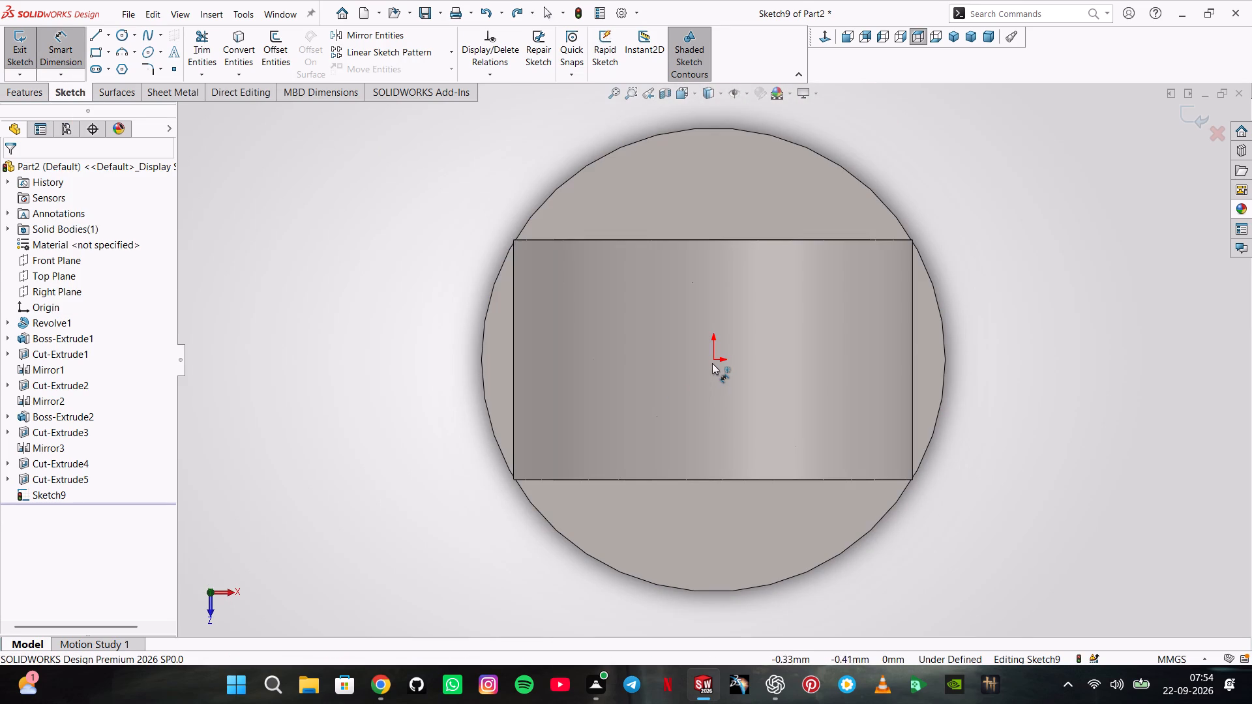
click(713, 362)
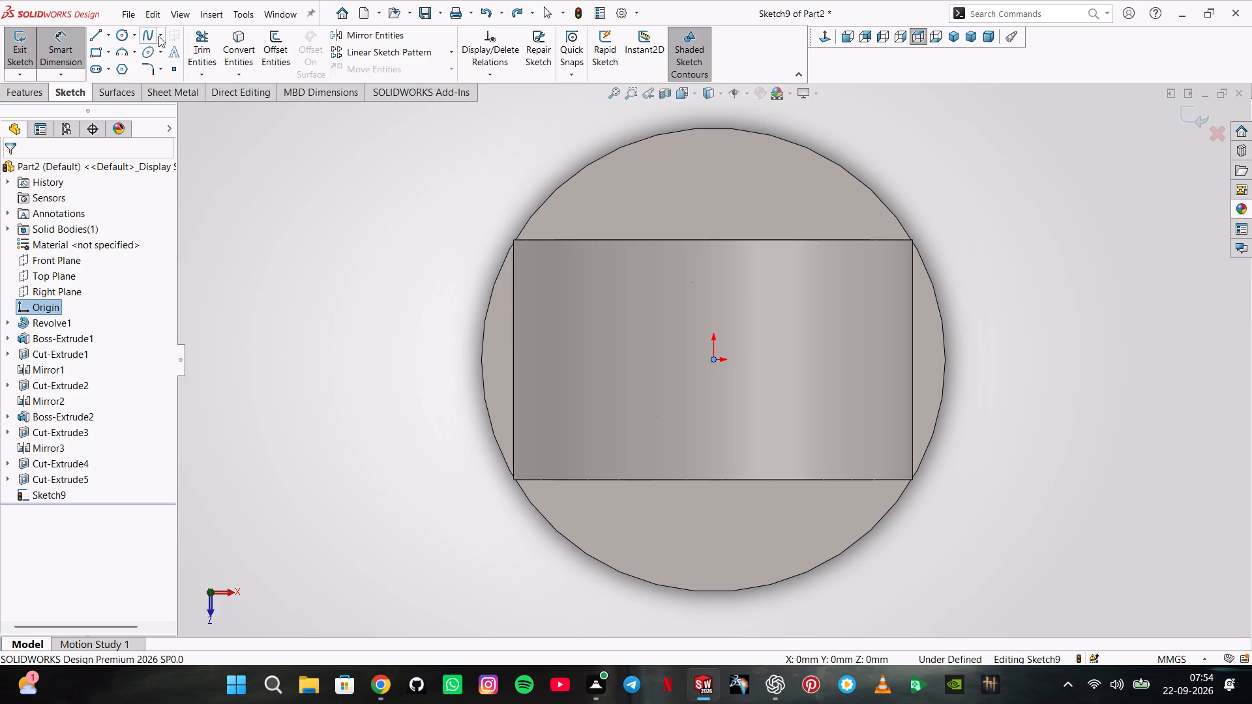
click(119, 33)
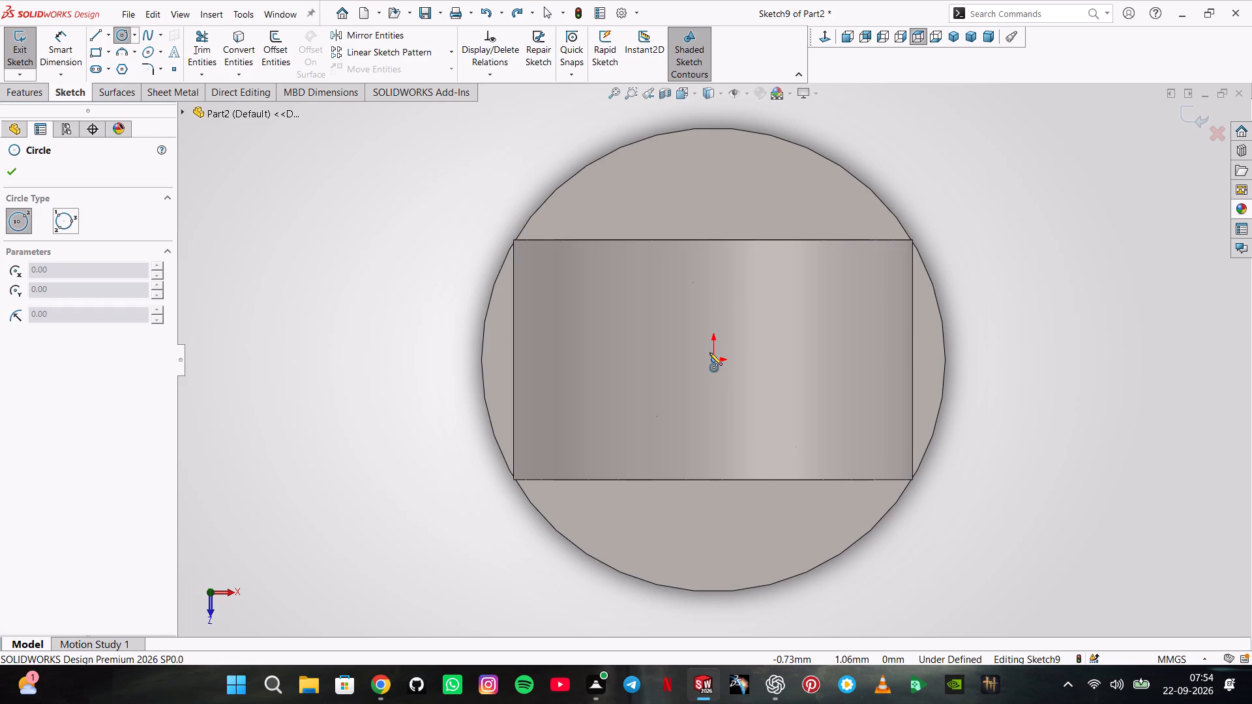
click(712, 359)
click(622, 470)
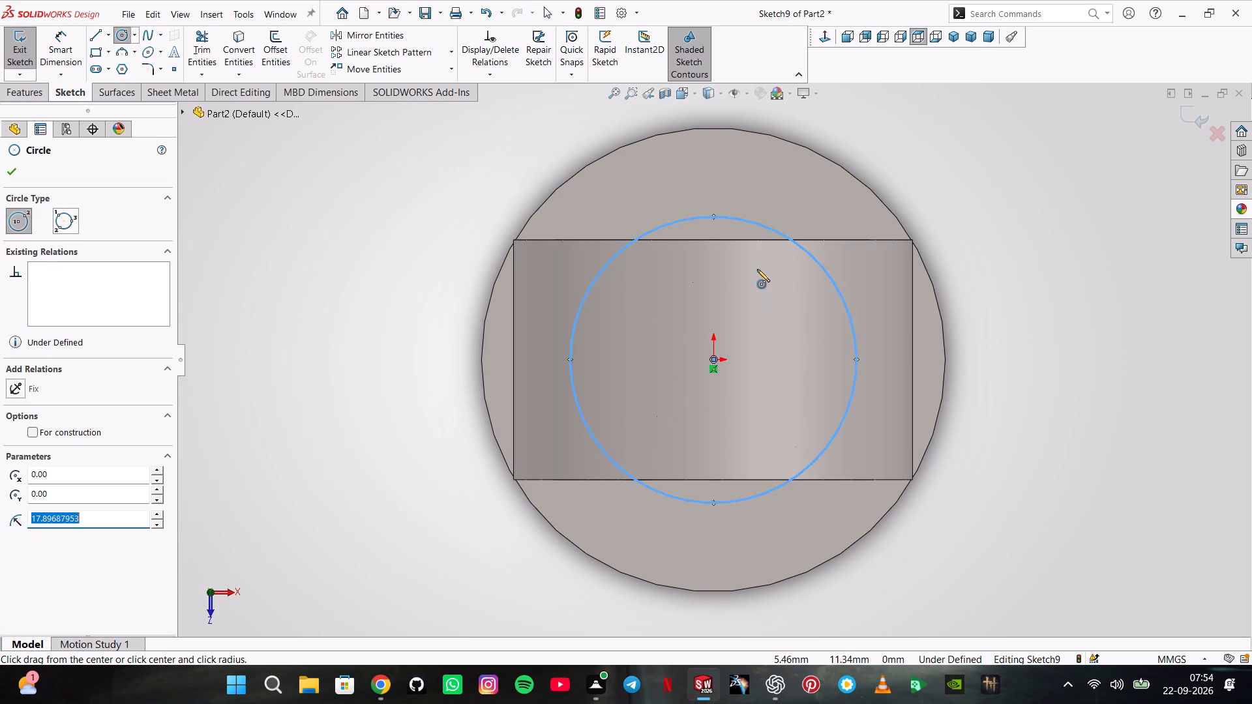
text(20)
key(Return)
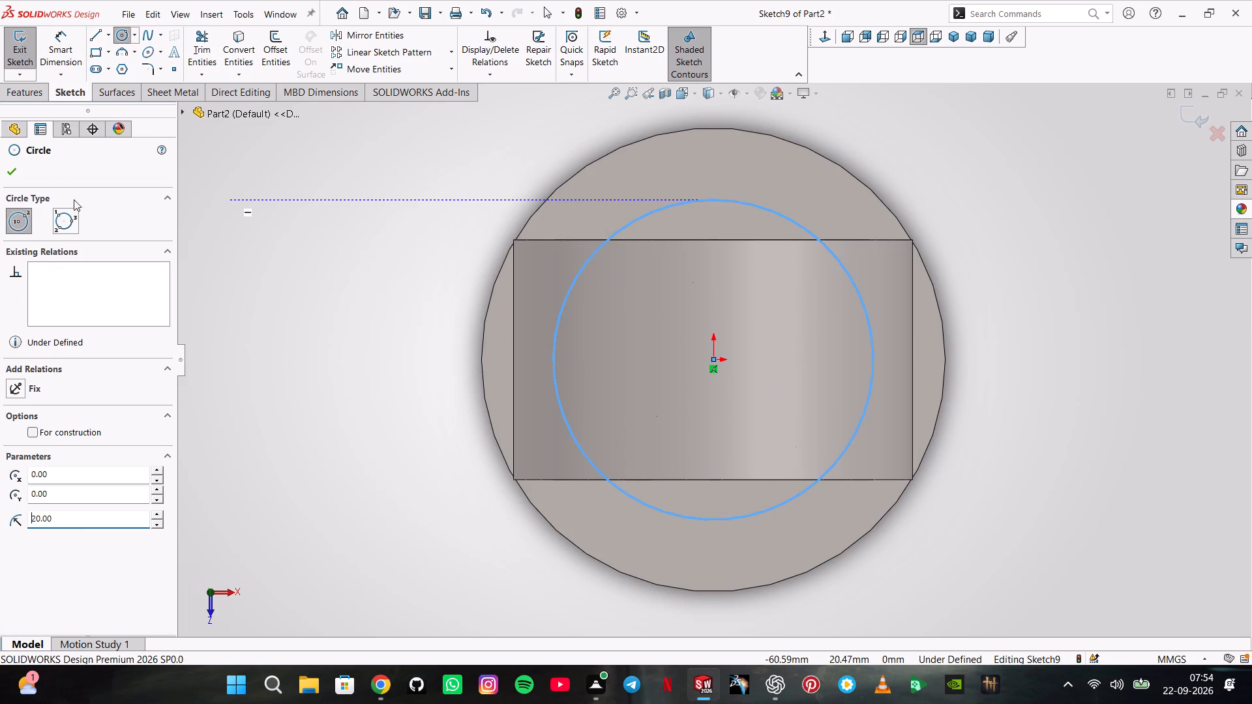
key(Return)
middle_drag(477, 385, 457, 316)
scroll(475, 382, up, 1)
click(14, 176)
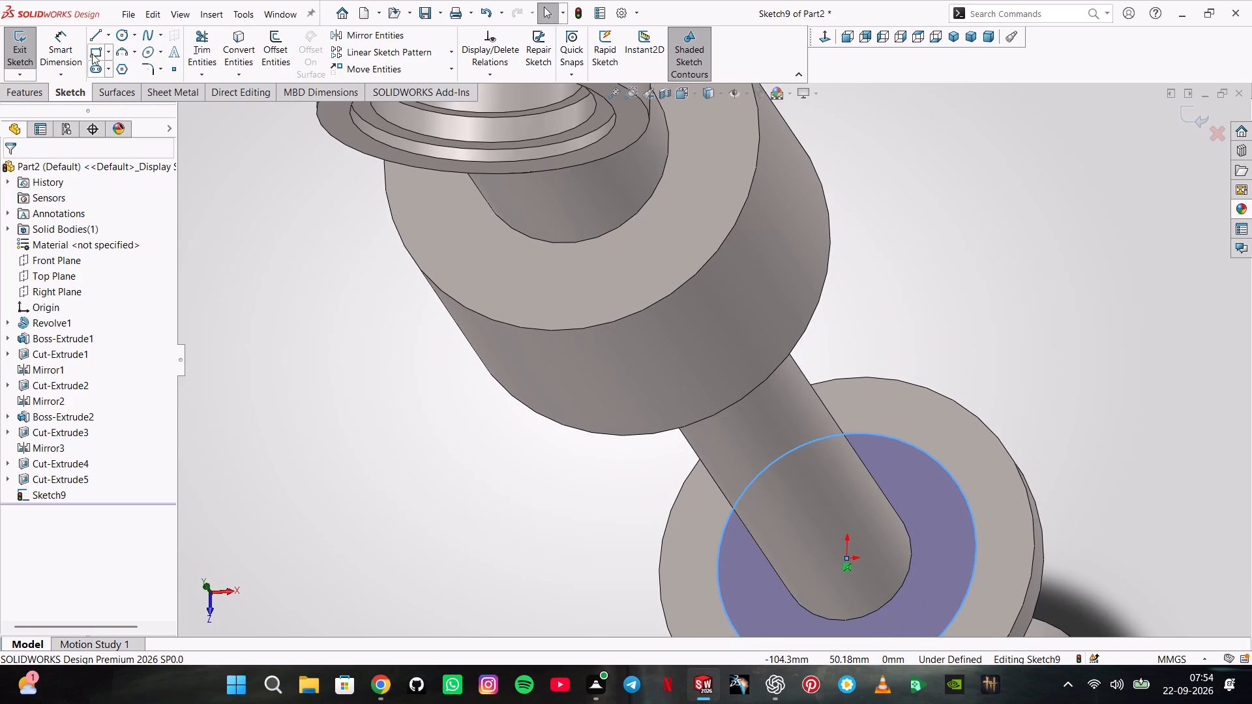
Create a counterclockwise helix from the 20 mm radius circle with a 155 mm height, 25 mm constant pitch and 0-degree start angle.
click(37, 99)
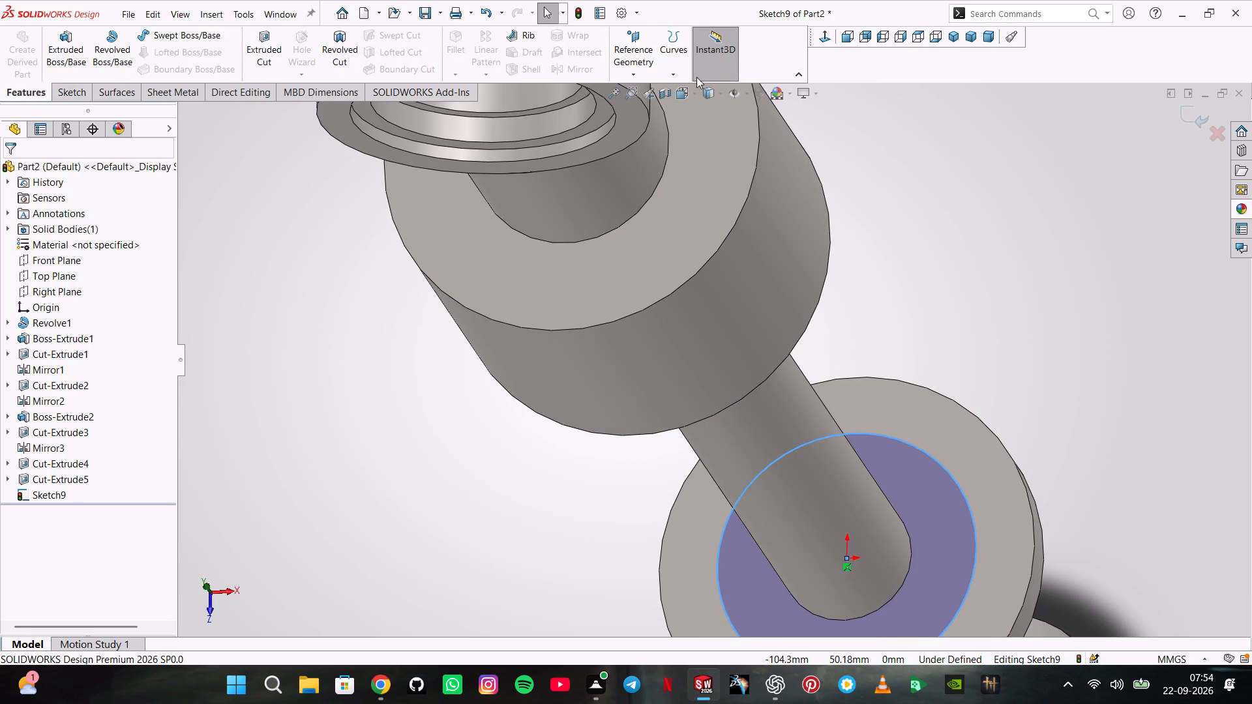
click(678, 76)
click(674, 109)
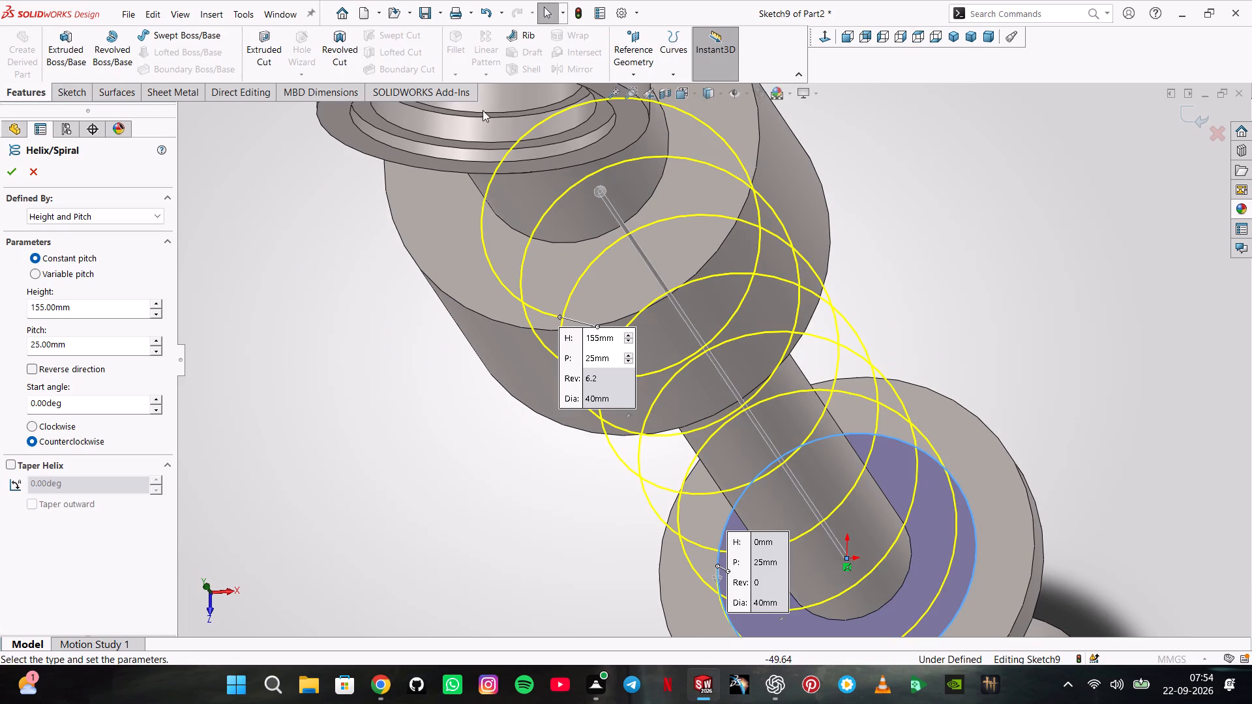
click(76, 308)
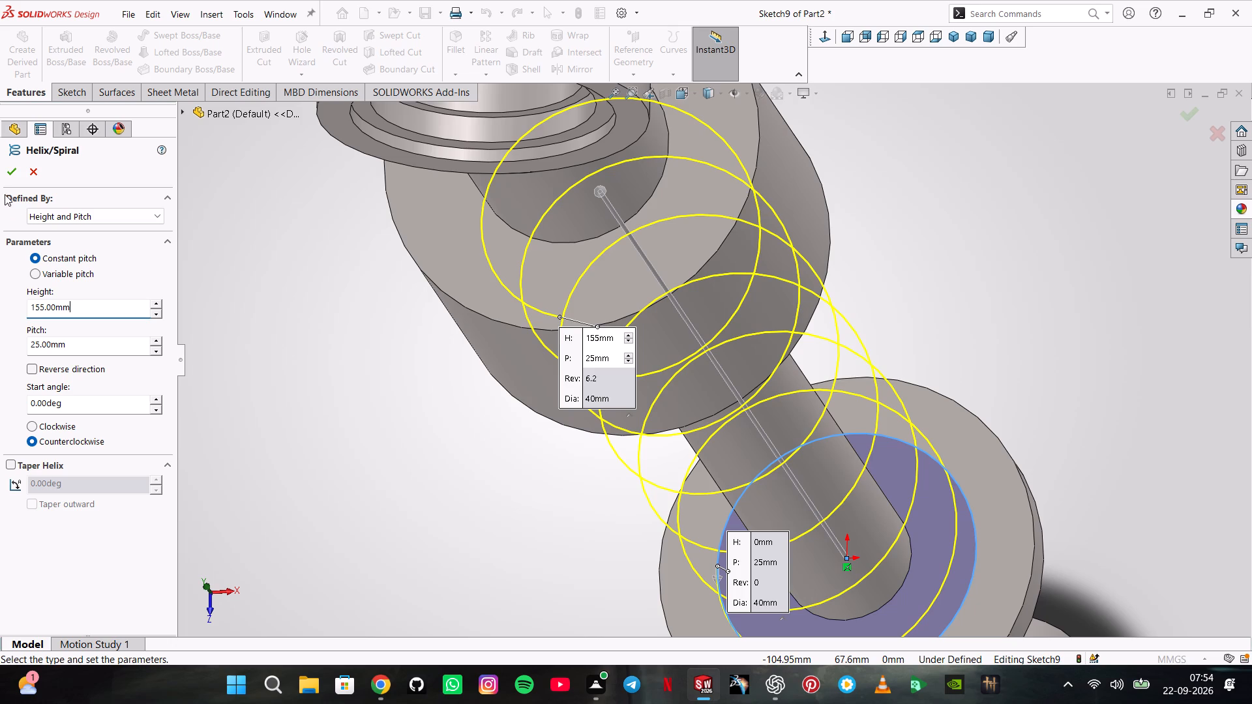
click(9, 175)
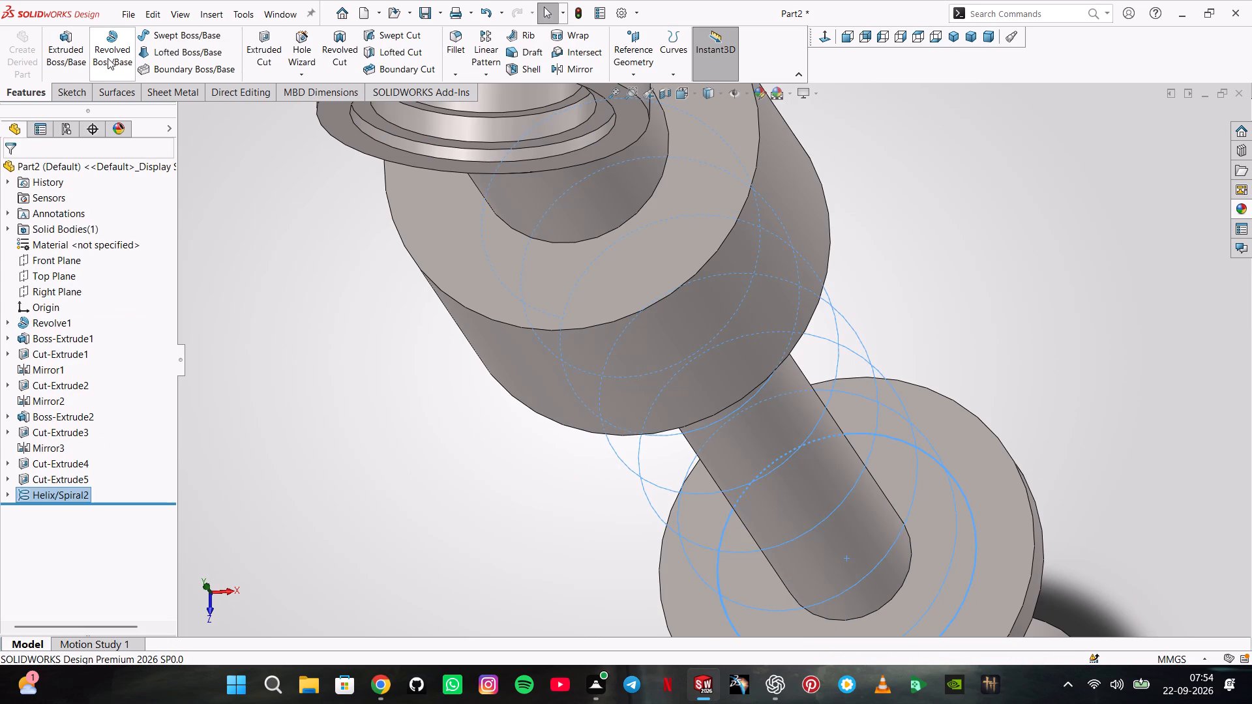
Sweep a circular profile of 7 mm diameter along the new helix to form the coil spring.
click(153, 40)
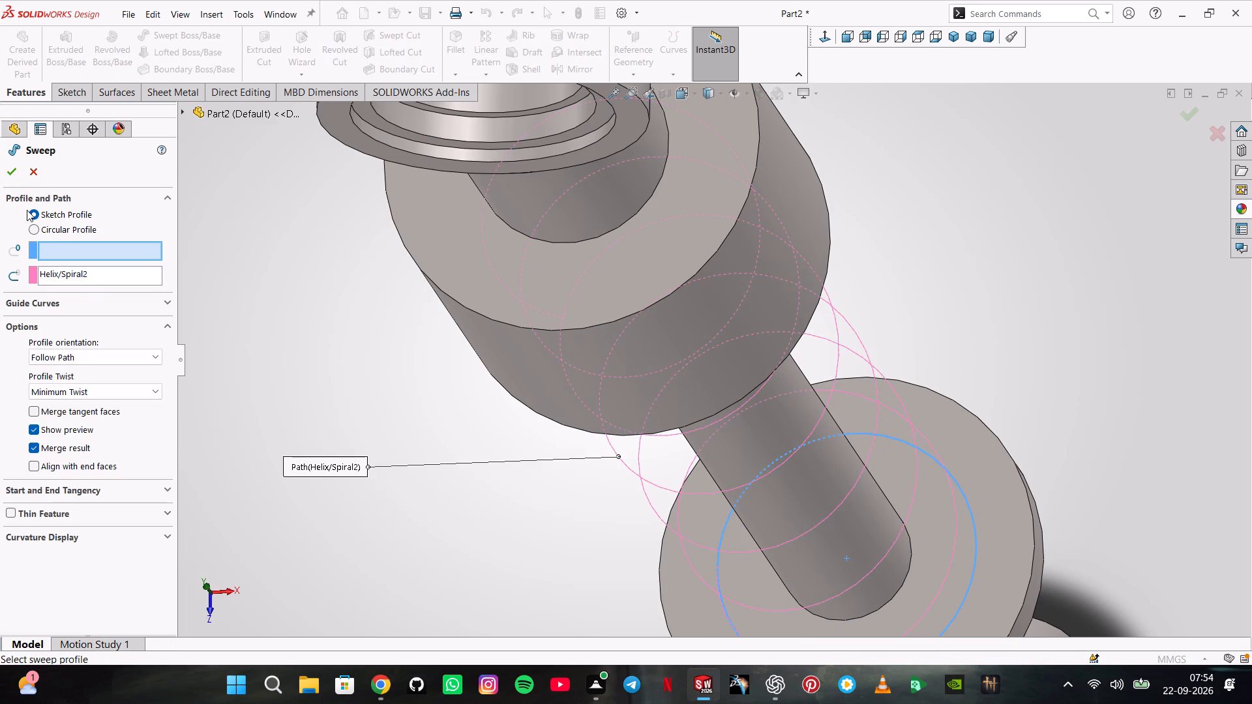
click(42, 229)
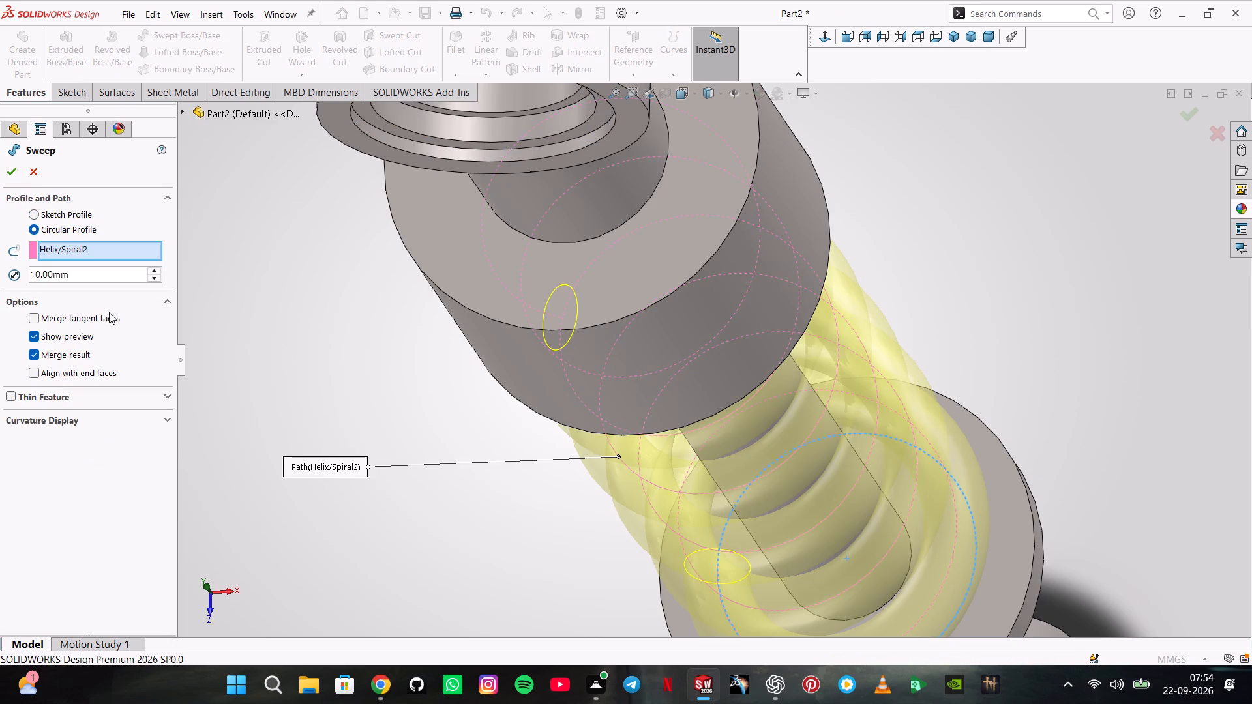
double_click(104, 281)
key(7)
key(Return)
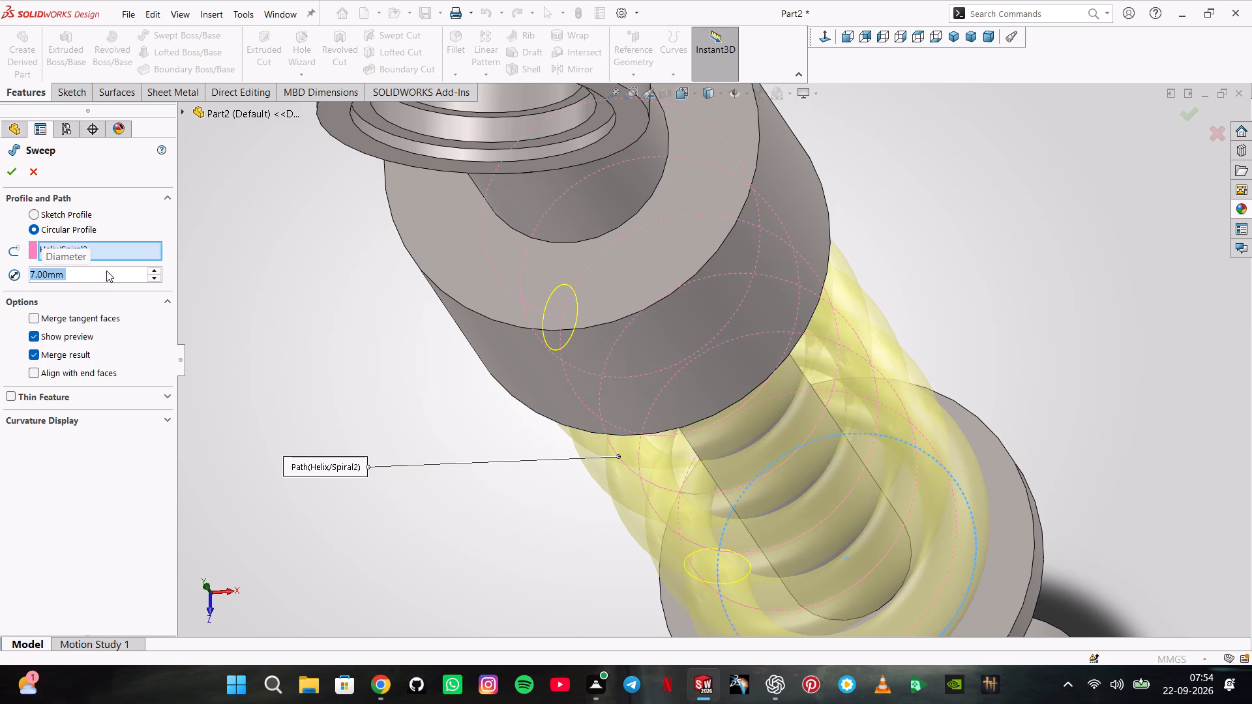
key(Return)
drag(461, 356, 449, 355)
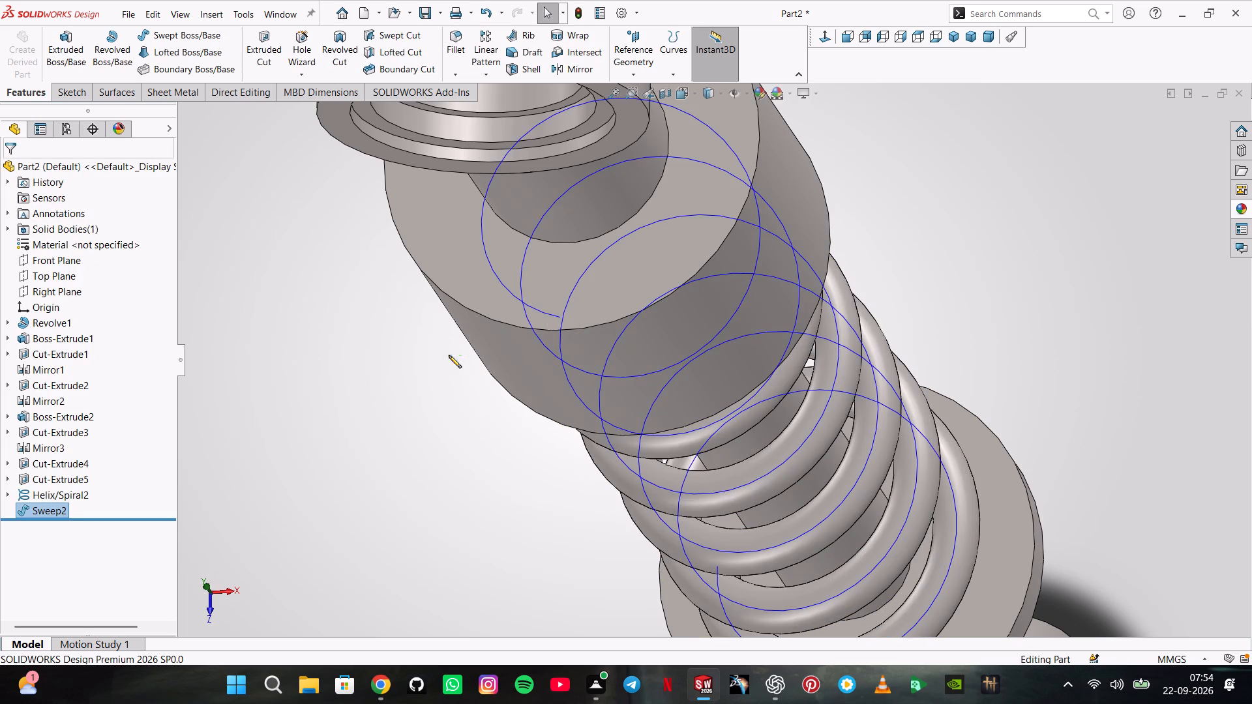
drag(449, 355, 448, 355)
click(396, 430)
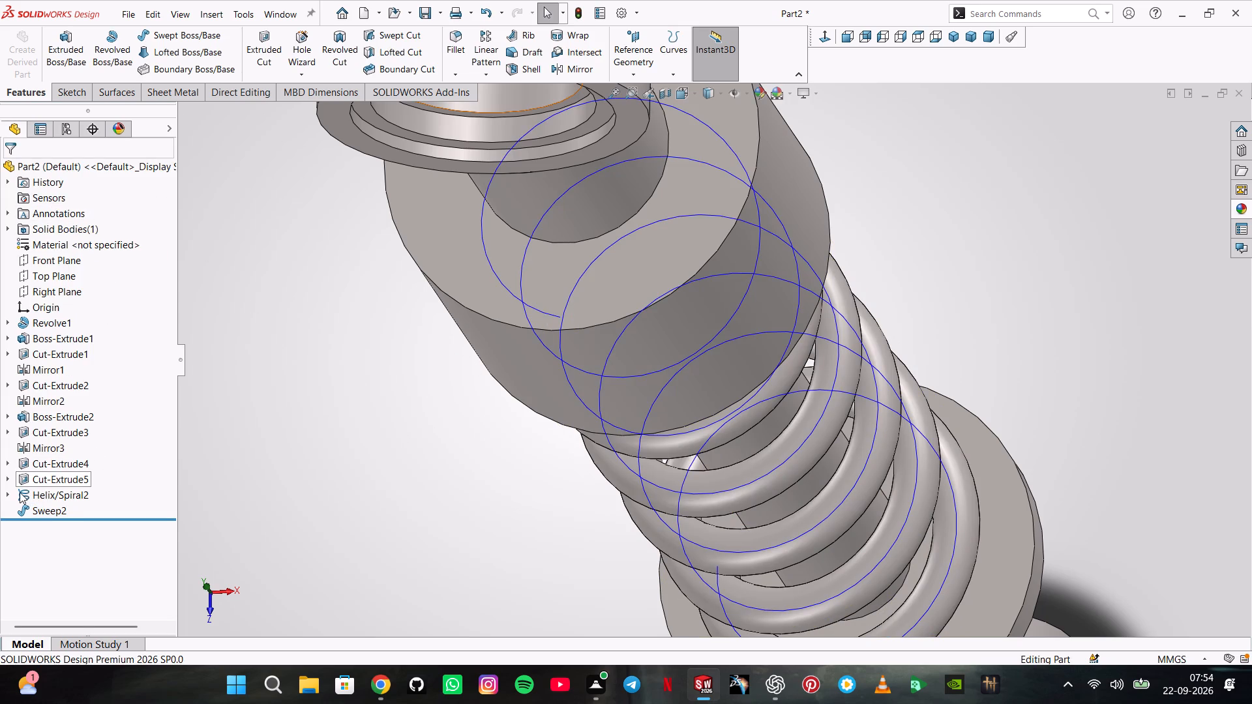
Hide the helix curve used as the spring's sweep path.
click(8, 490)
right_click(55, 505)
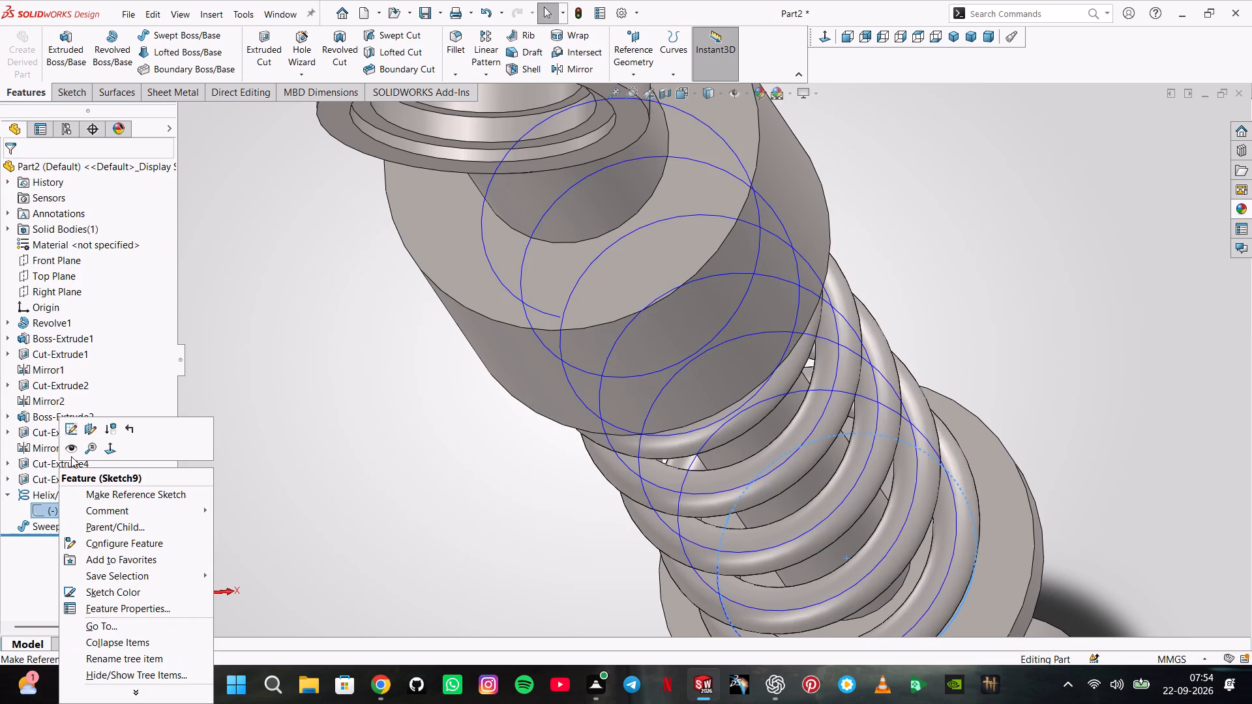
click(7, 490)
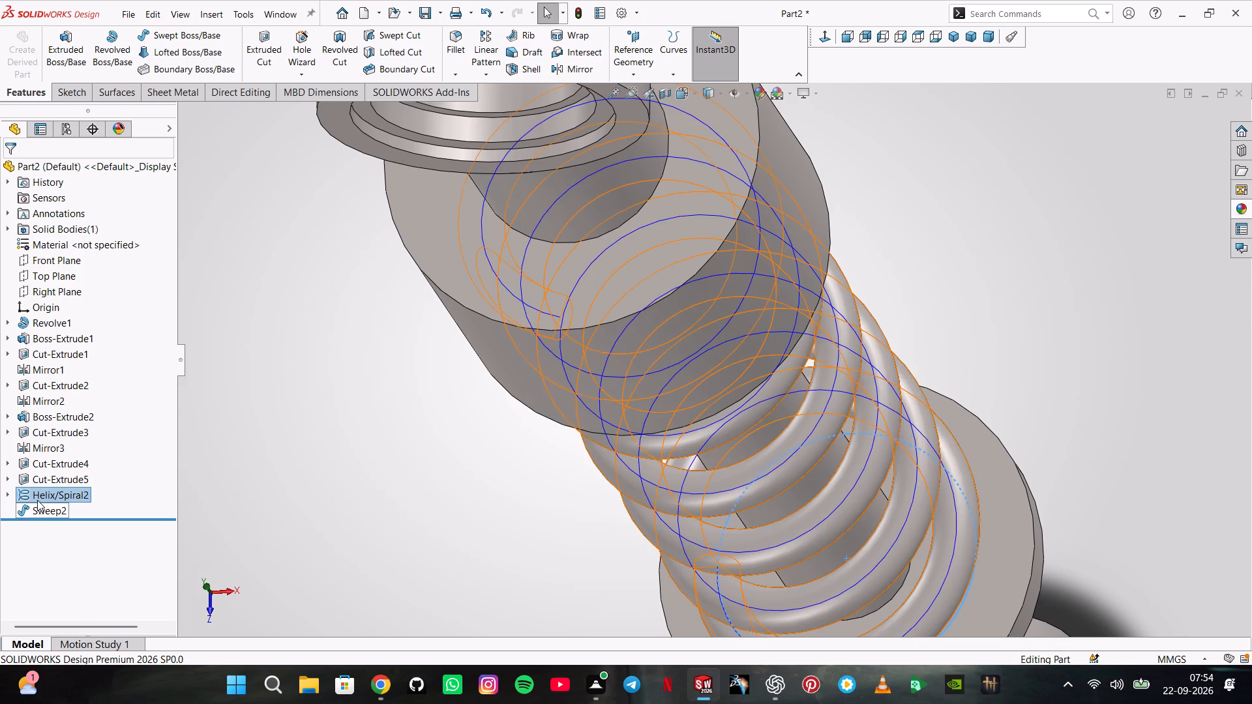
right_click(37, 500)
click(49, 417)
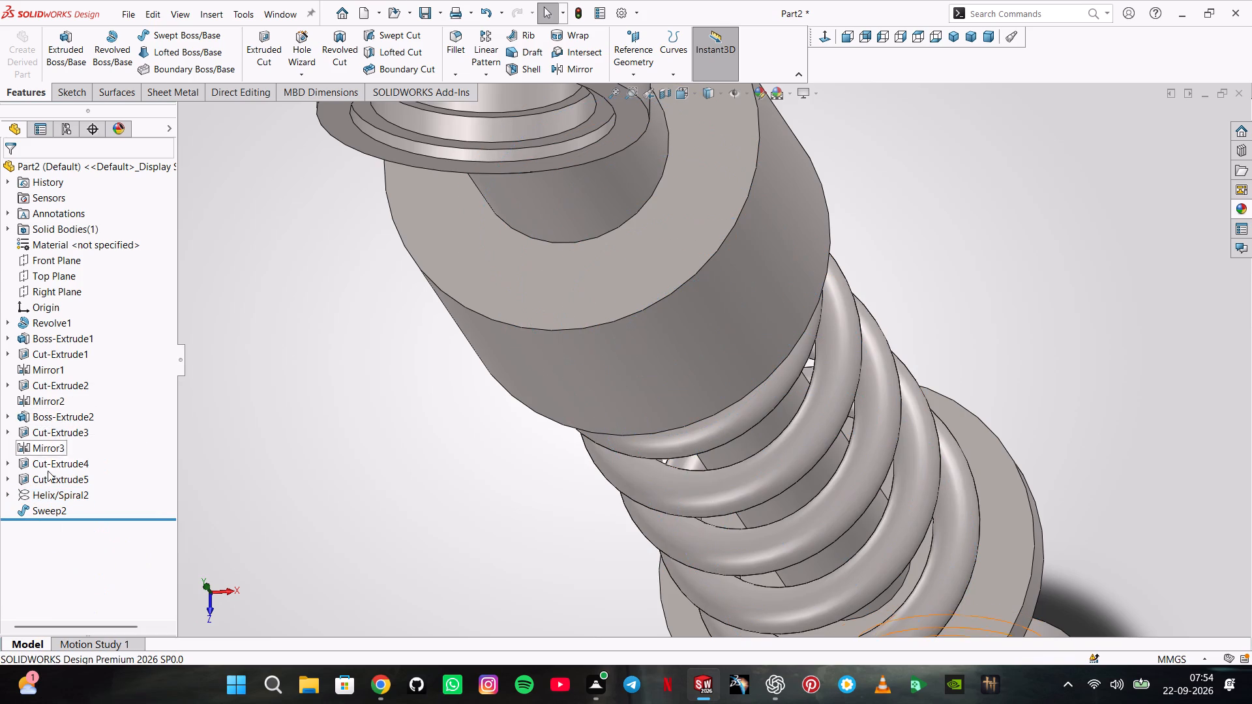
click(283, 465)
Save the finished shock absorber part as 3DE17.SLDPRT in the 3D SOLIDWORKS folder.
middle_drag(336, 471, 396, 388)
scroll(340, 469, up, 1)
scroll(405, 391, up, 4)
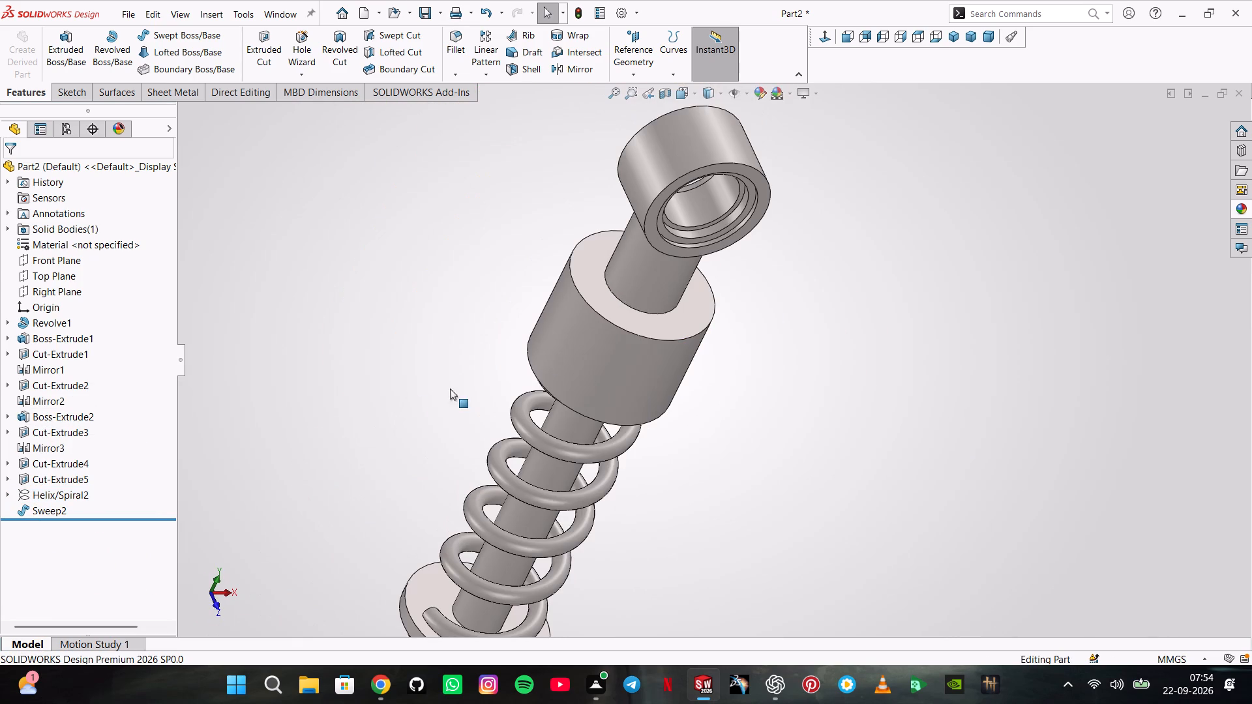
click(968, 35)
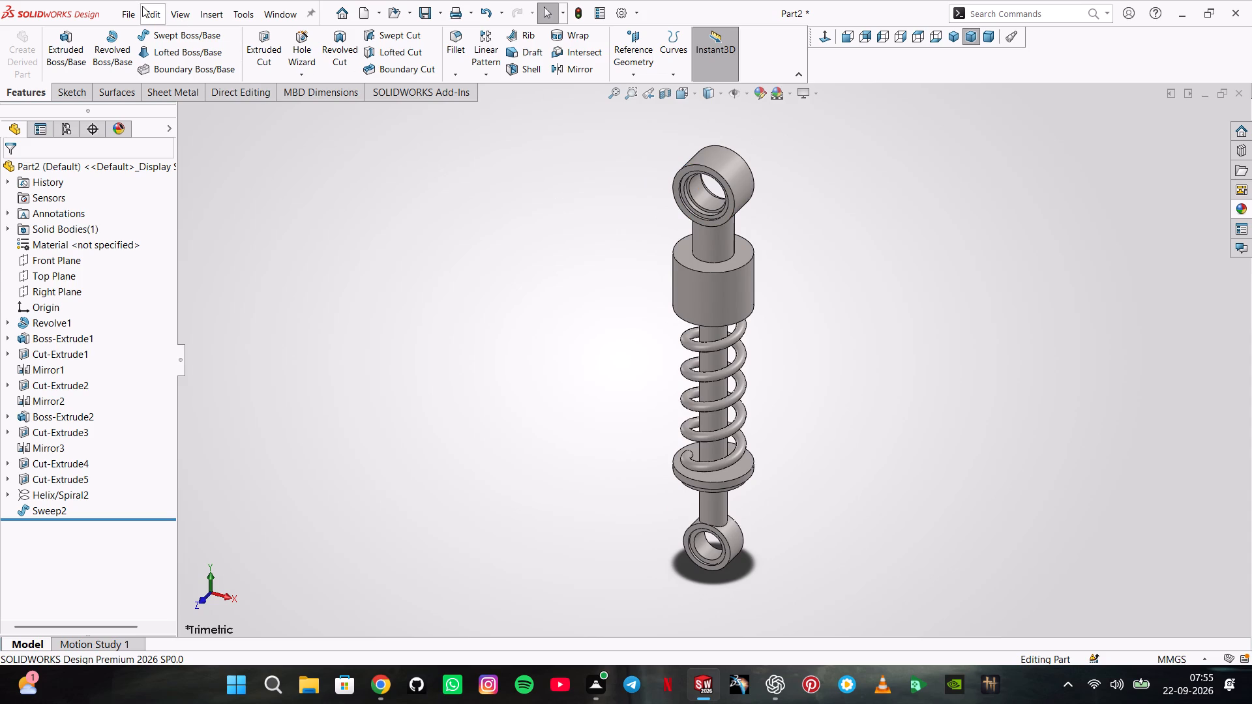
click(134, 6)
click(170, 164)
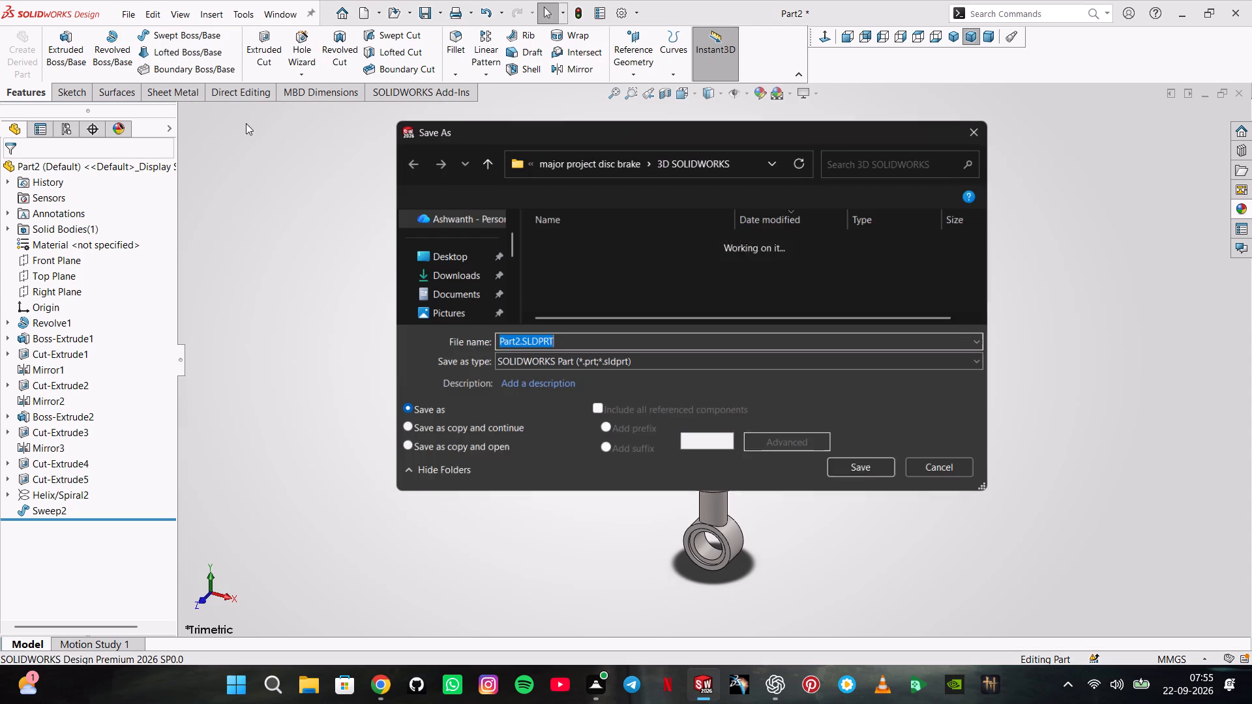
click(509, 343)
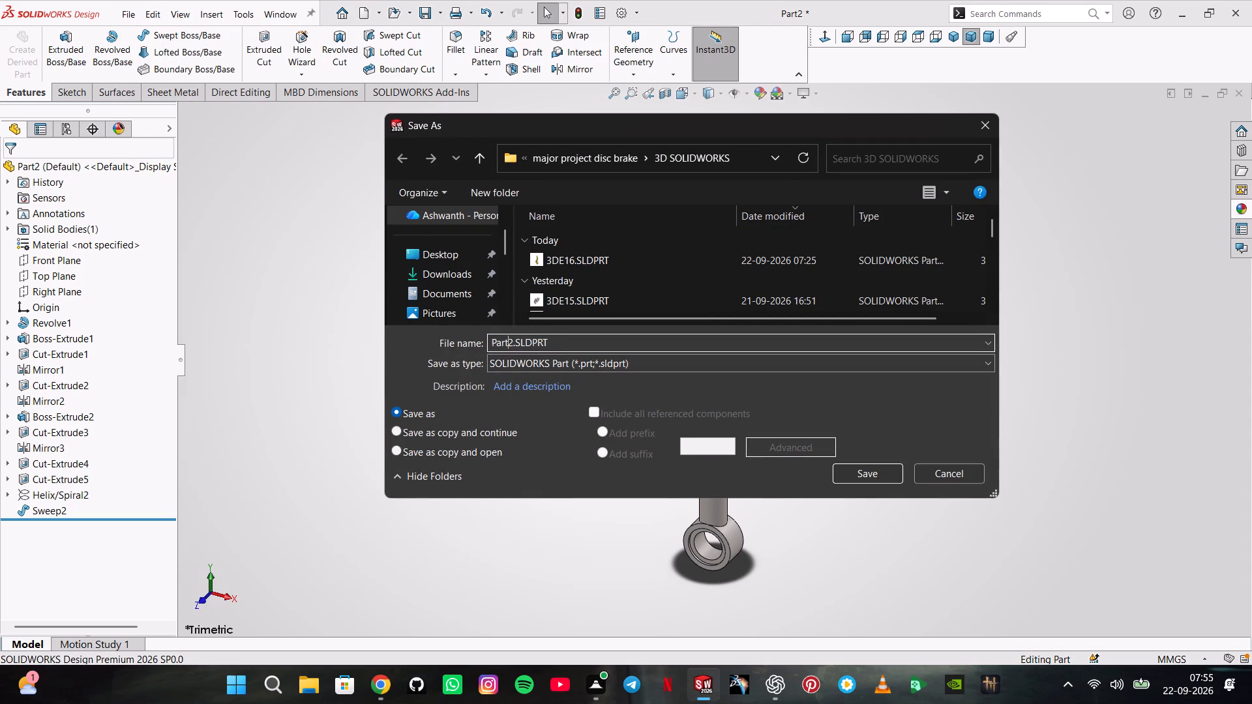
key(Right)
key(BackSpace)
key(BackSpace)
key(BackSpace)
key(BackSpace)
key(BackSpace)
key(BackSpace)
key(BackSpace)
key(BackSpace)
key(BackSpace)
key(BackSpace)
key(BackSpace)
key(BackSpace)
key(BackSpace)
key(BackSpace)
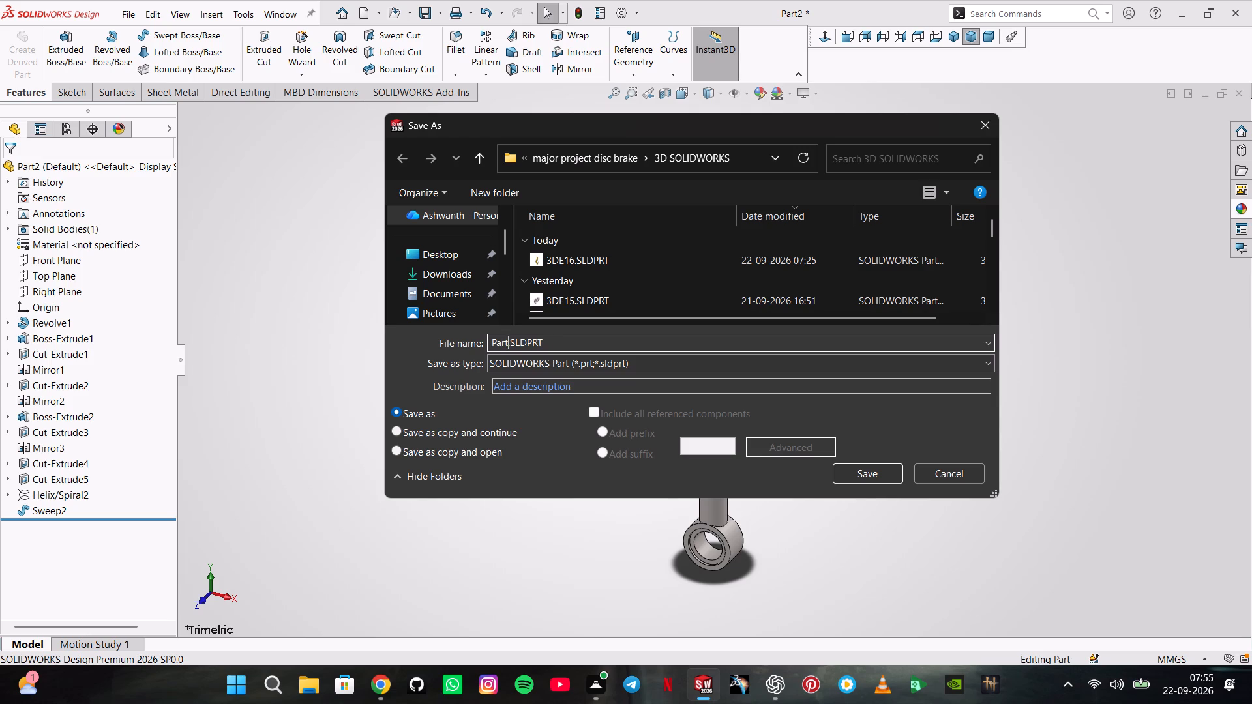
key(3)
key(shift+d)
key(shift+e)
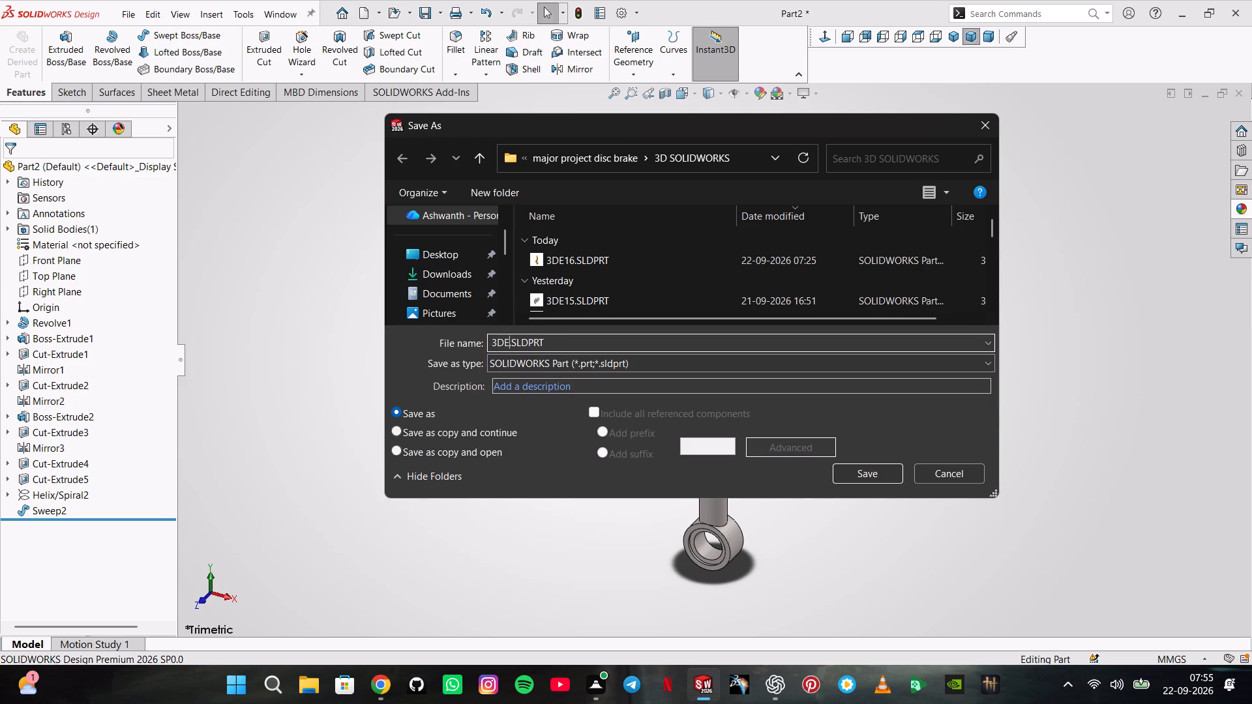
text(17)
key(Return)
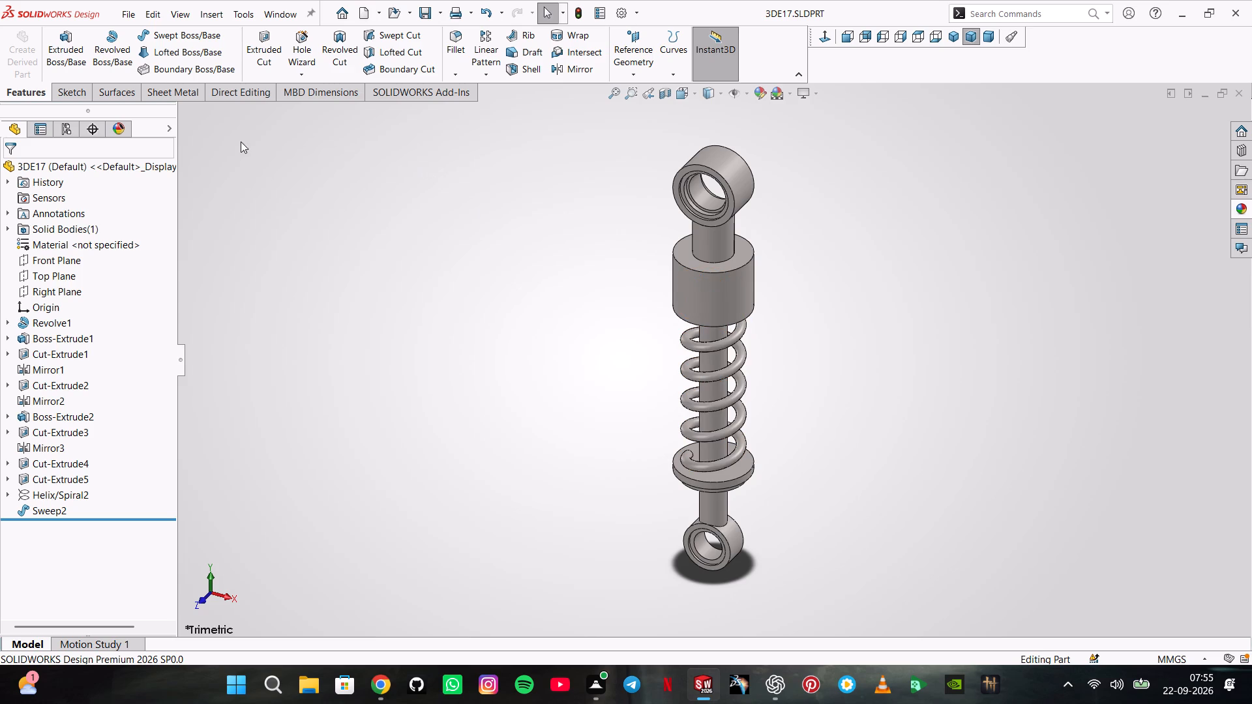